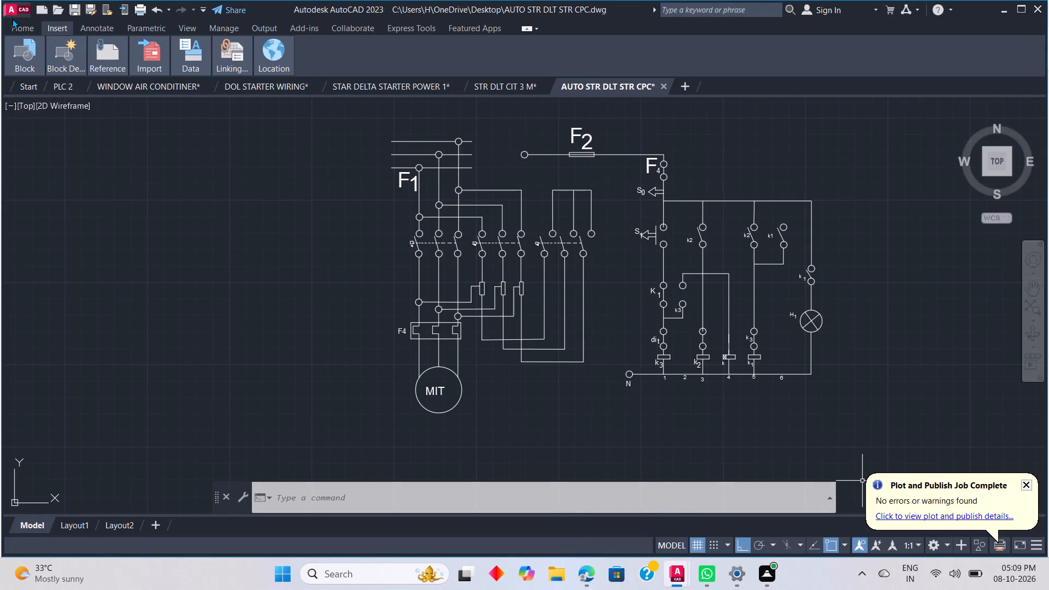
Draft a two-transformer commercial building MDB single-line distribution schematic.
Create a new drawing from the acad template.
click(14, 10)
click(69, 77)
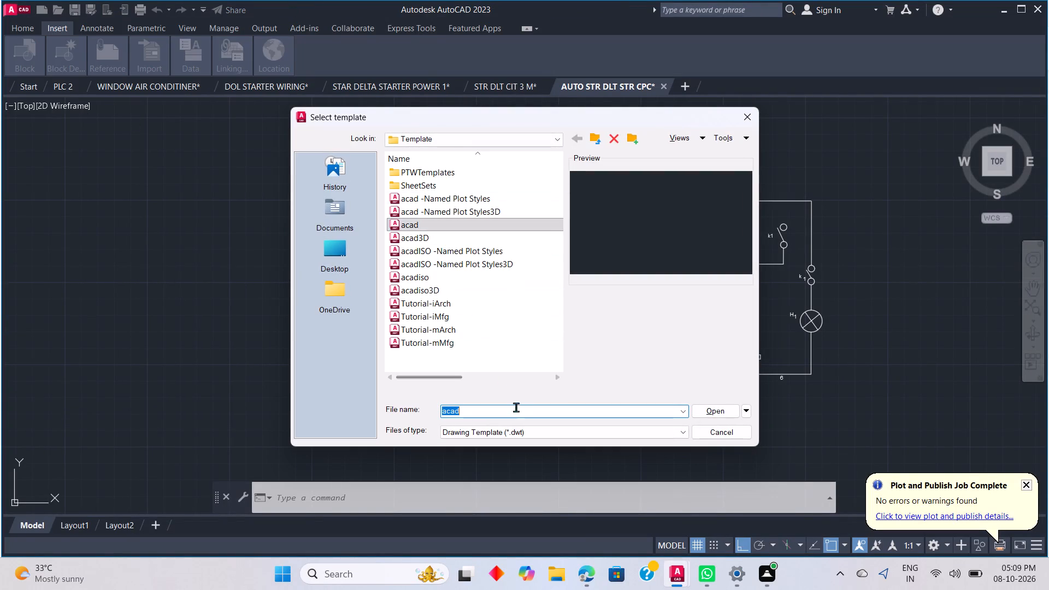
click(711, 411)
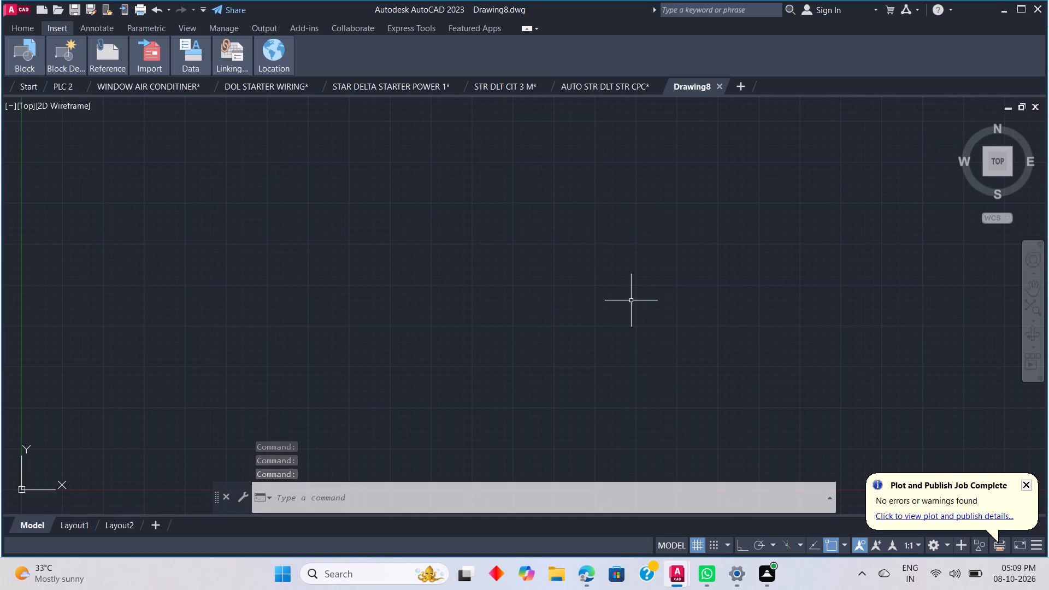
Expand the collapsed ribbon so the full Home tools are displayed.
click(24, 31)
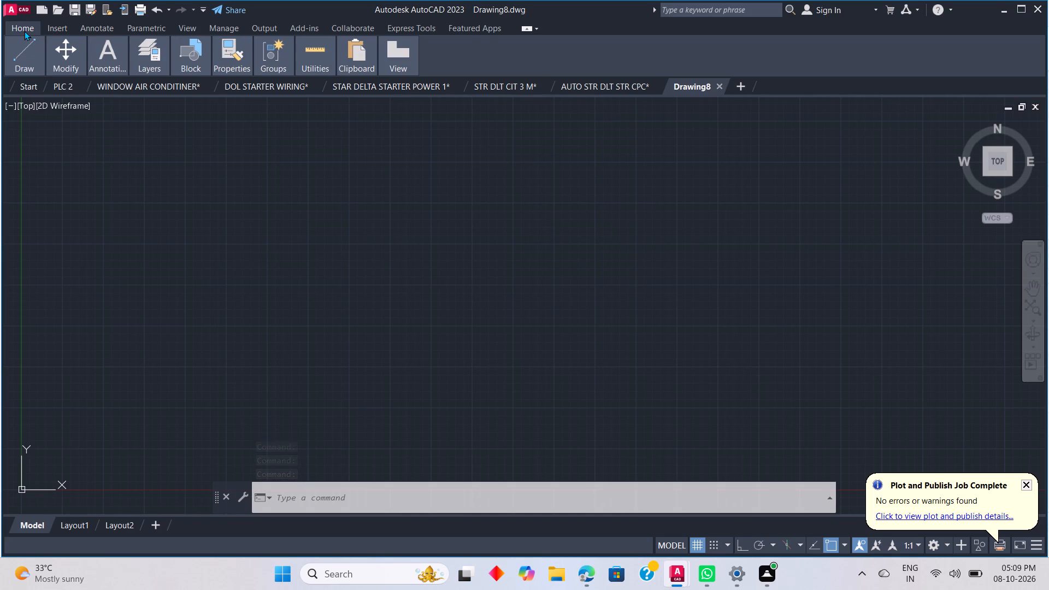
click(24, 31)
double_click(24, 31)
click(24, 31)
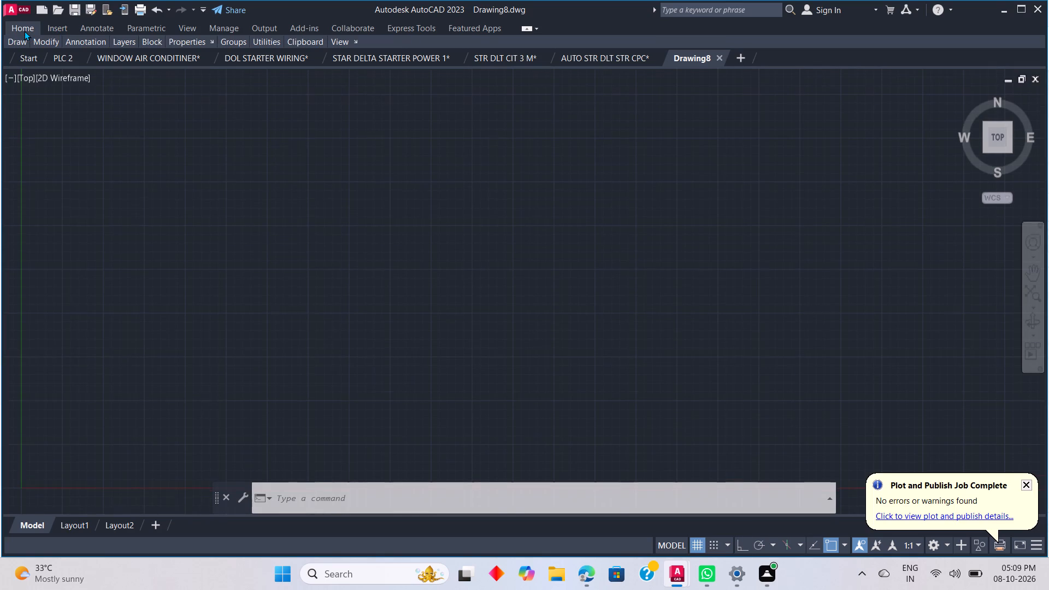
double_click(25, 31)
triple_click(25, 31)
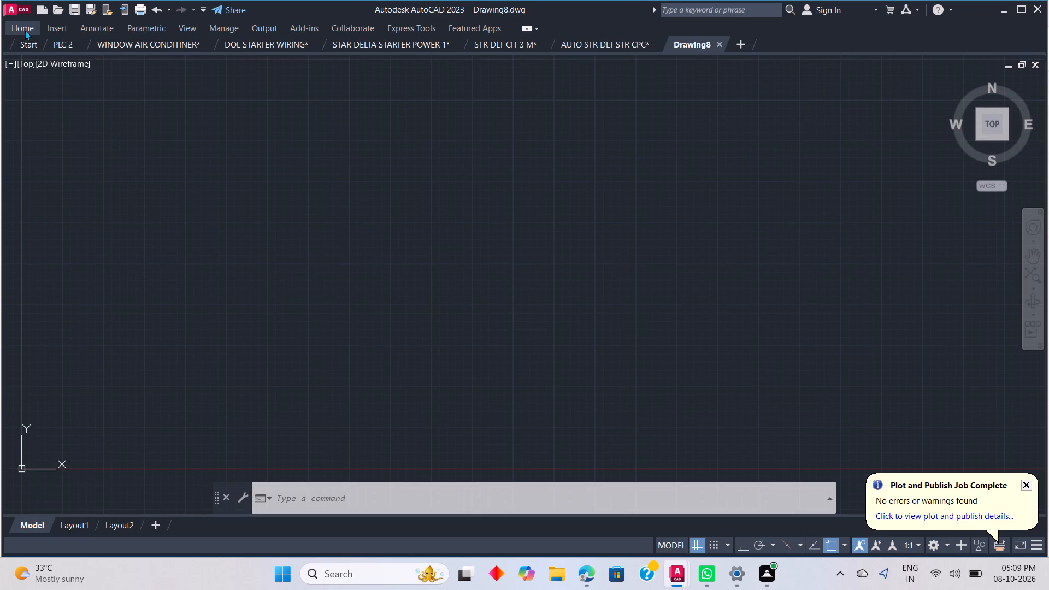
click(25, 31)
click(25, 30)
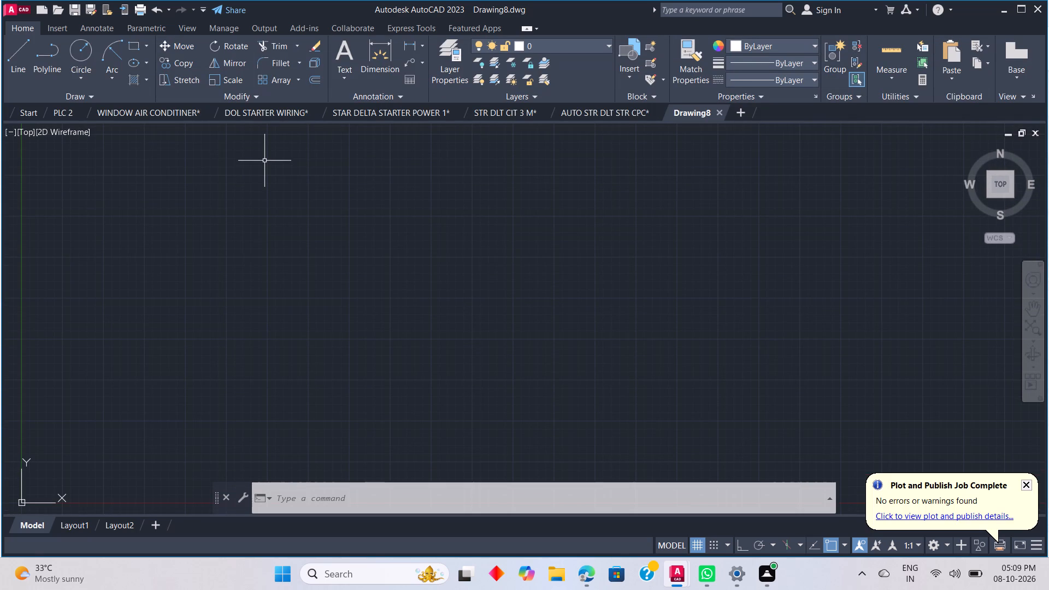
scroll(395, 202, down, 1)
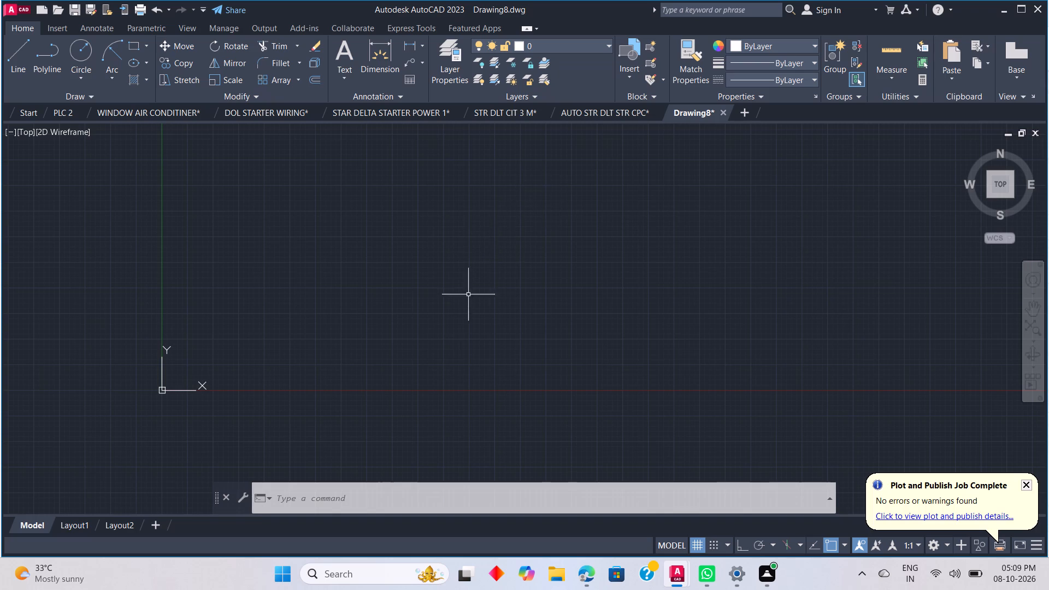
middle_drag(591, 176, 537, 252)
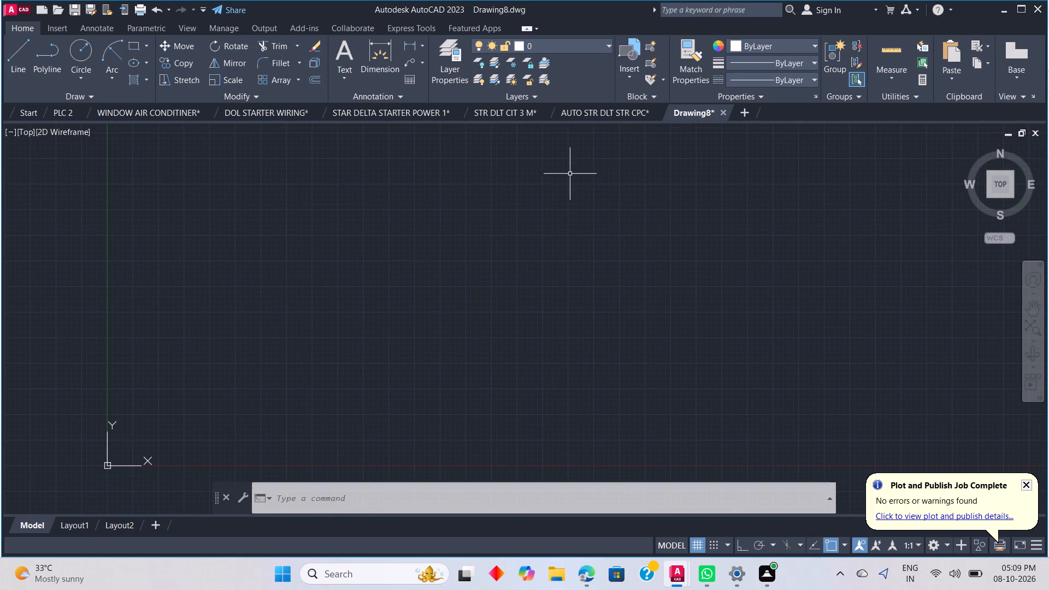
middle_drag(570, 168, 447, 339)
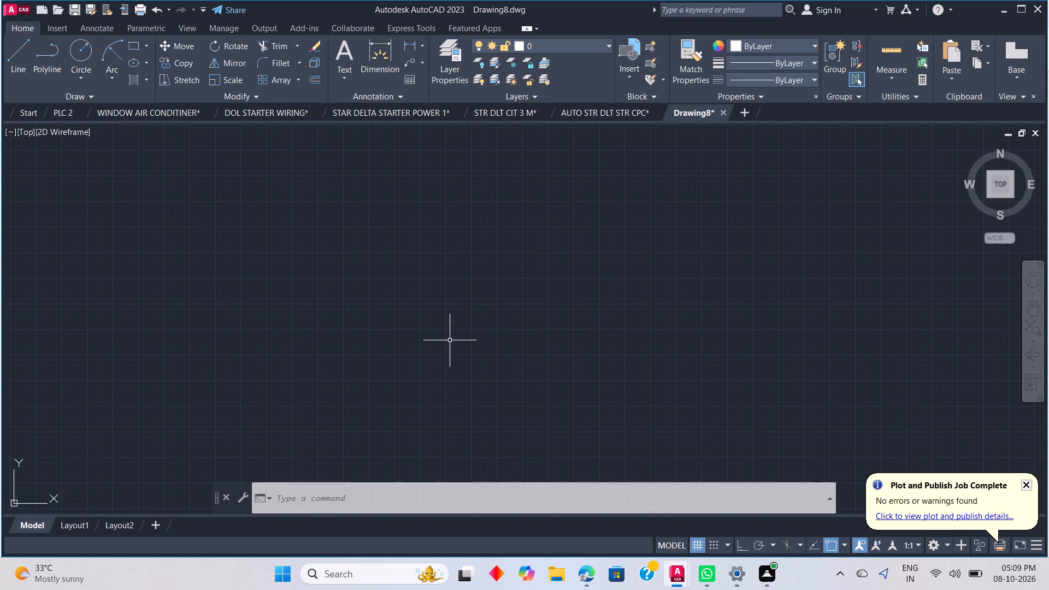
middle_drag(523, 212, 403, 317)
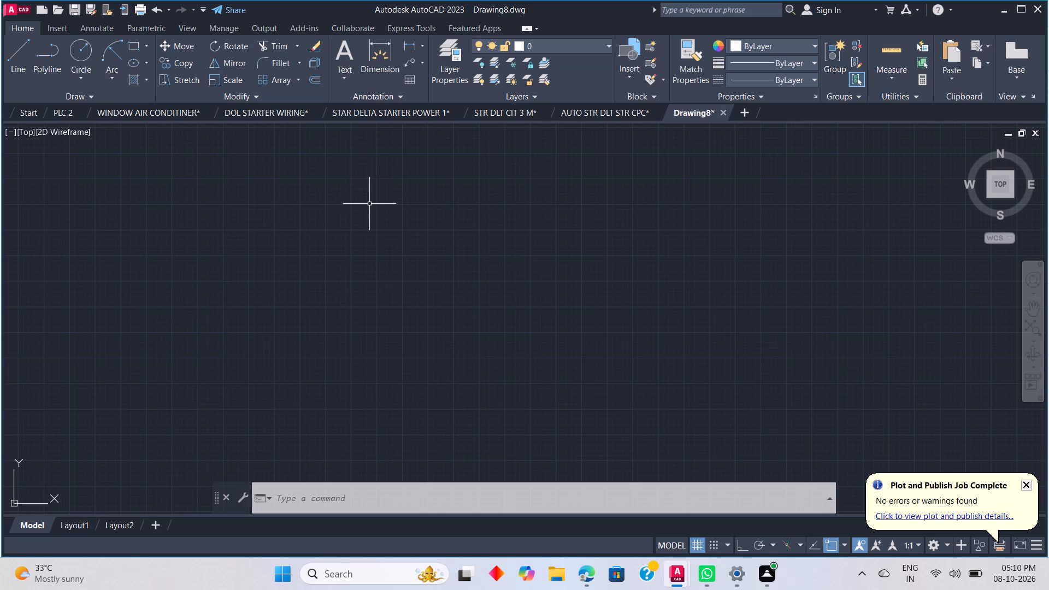
Turn on command log file recording with the LOGFILEON command.
click(626, 490)
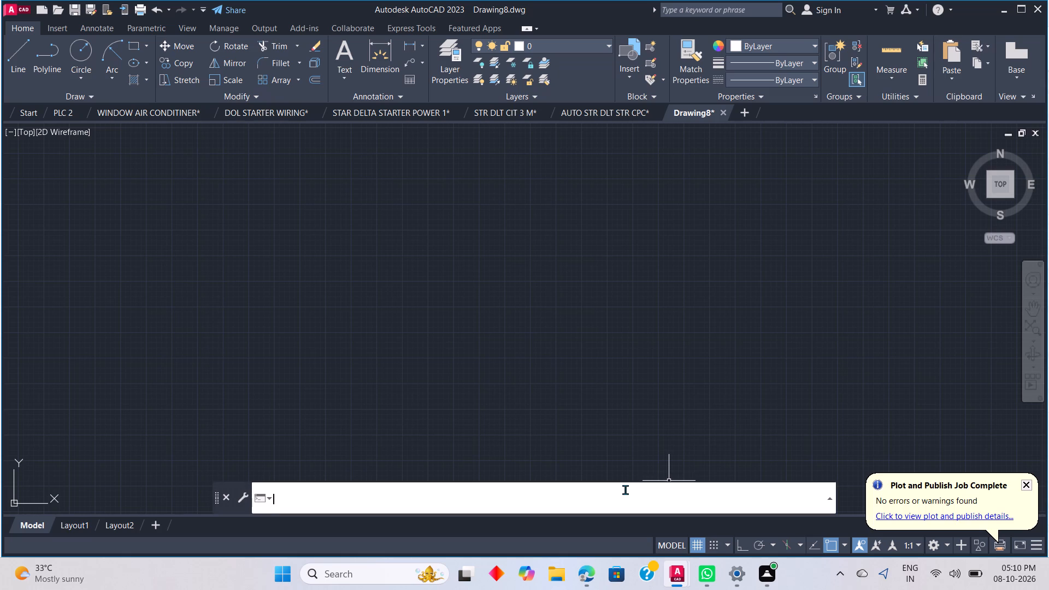
text(LOG)
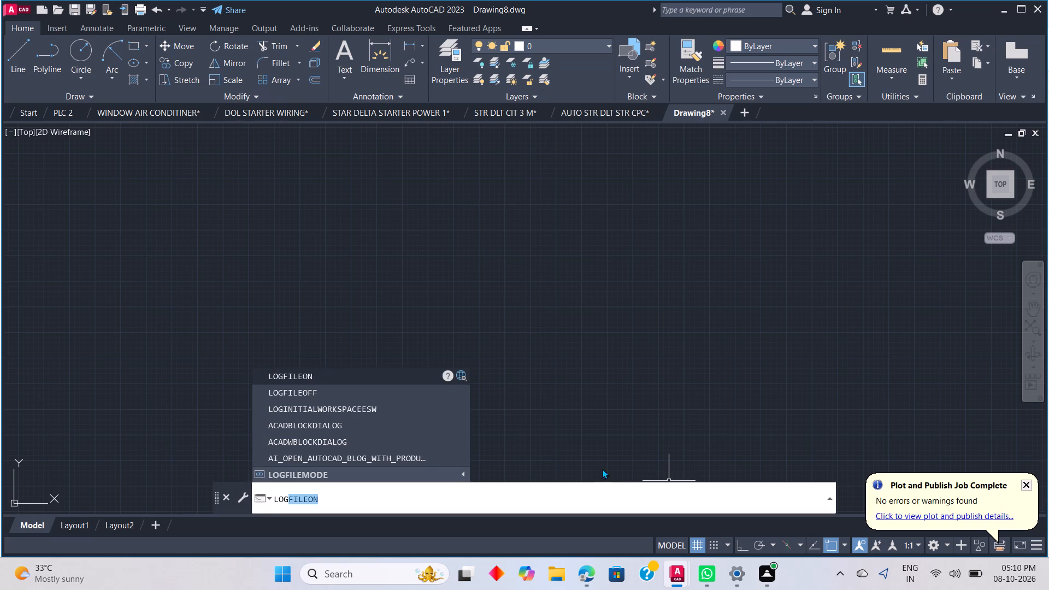
click(305, 376)
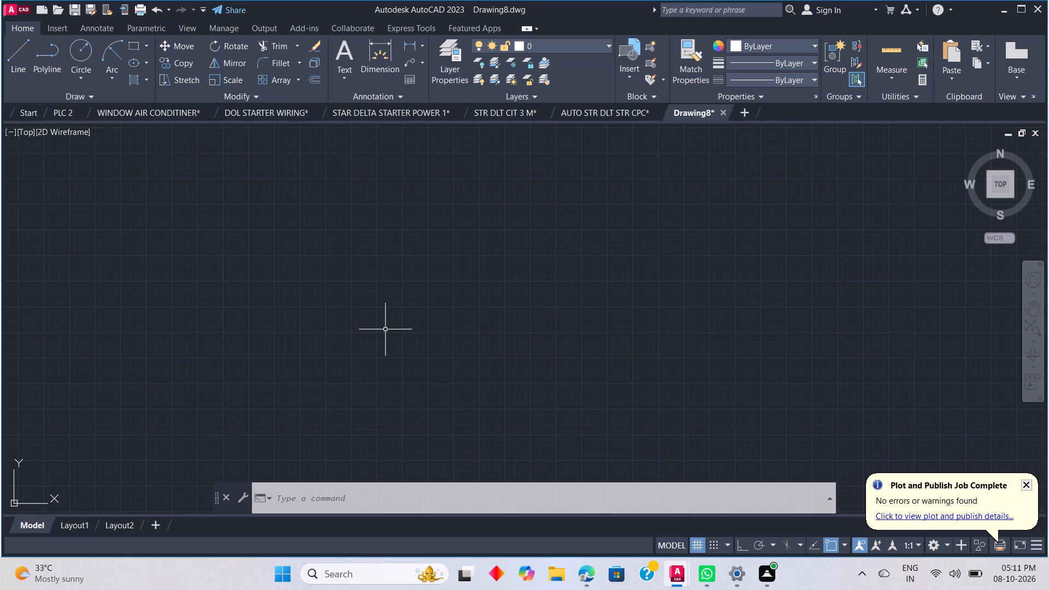
Configure the drawing units with decimal lengths, decimal degrees for angles and millimeters as the insertion scale.
key(u)
text(N)
key(space)
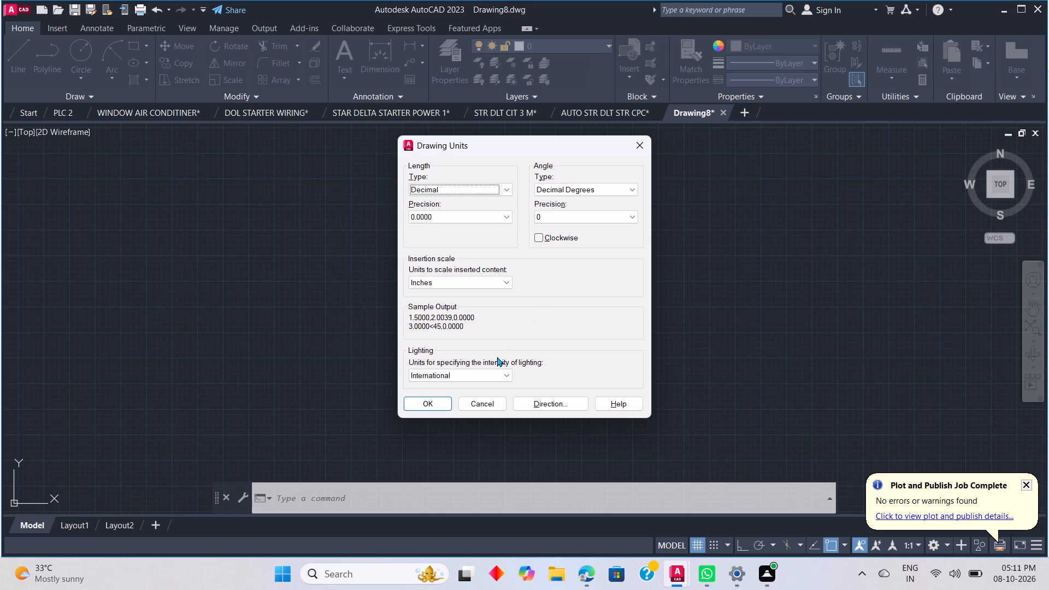
click(509, 190)
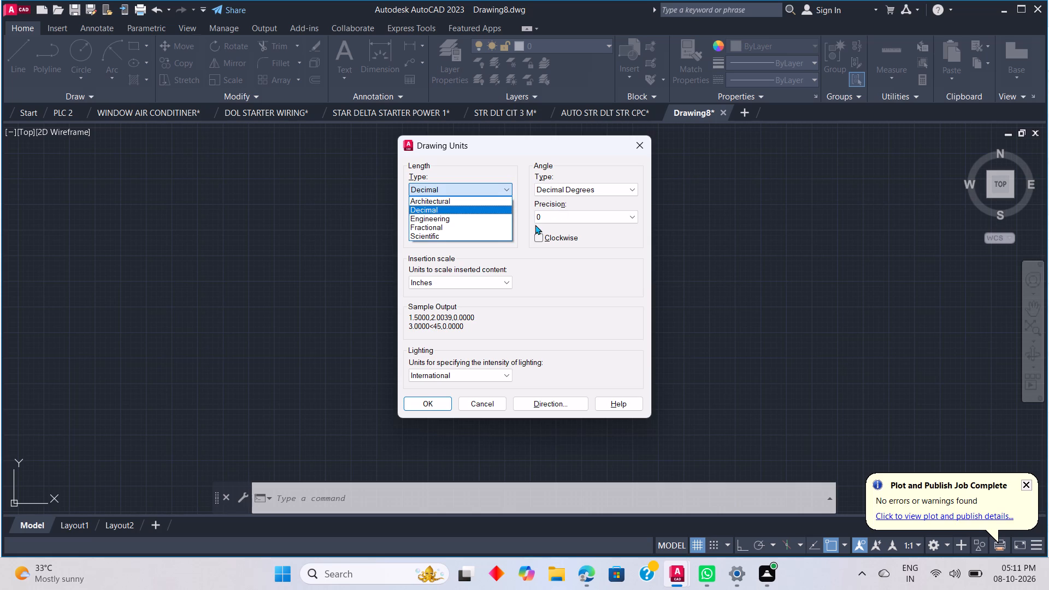
click(540, 267)
click(627, 186)
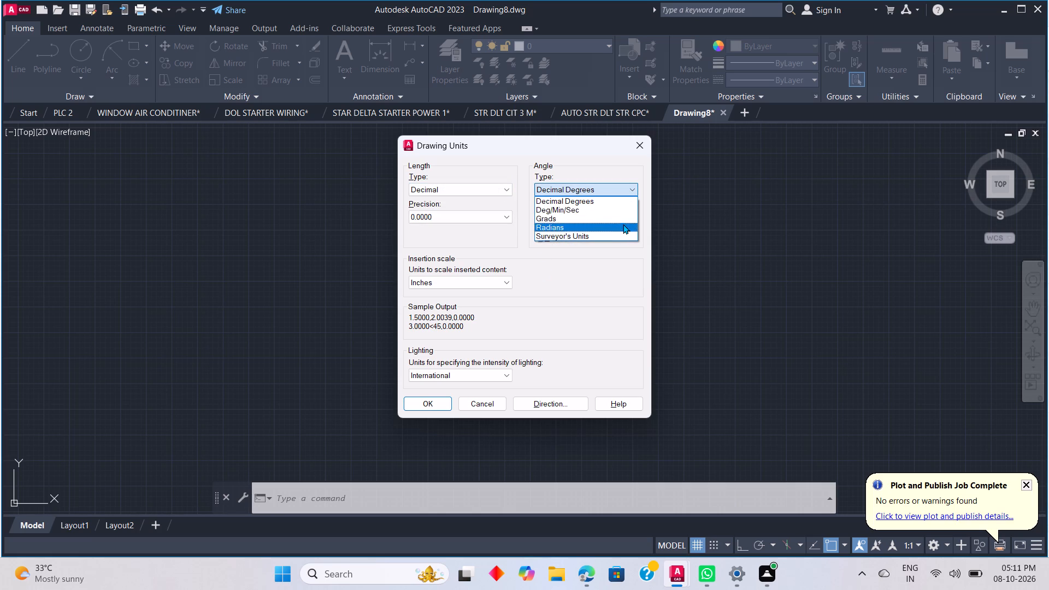
click(614, 199)
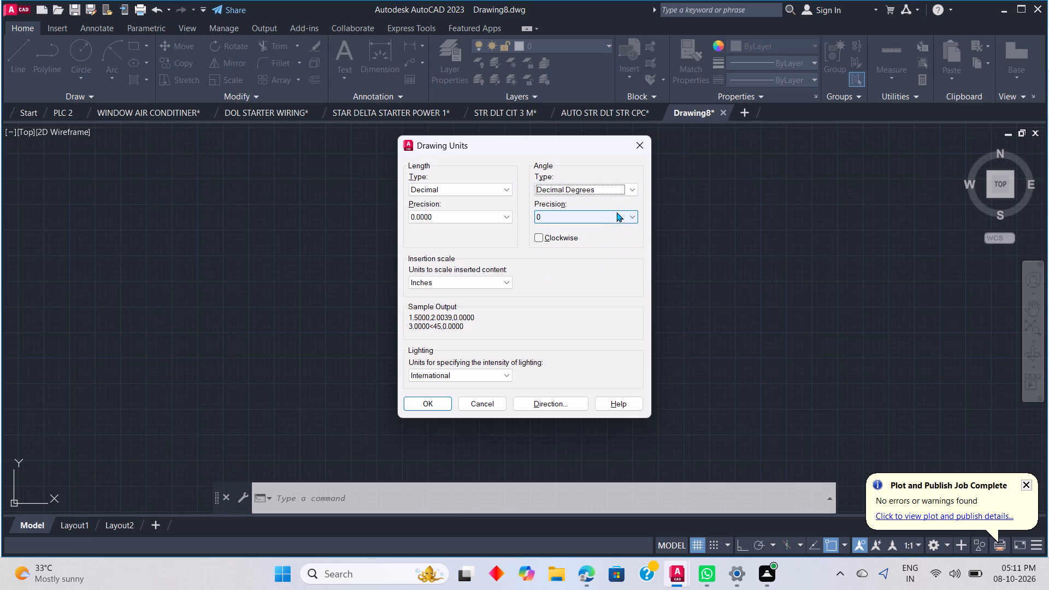
click(618, 217)
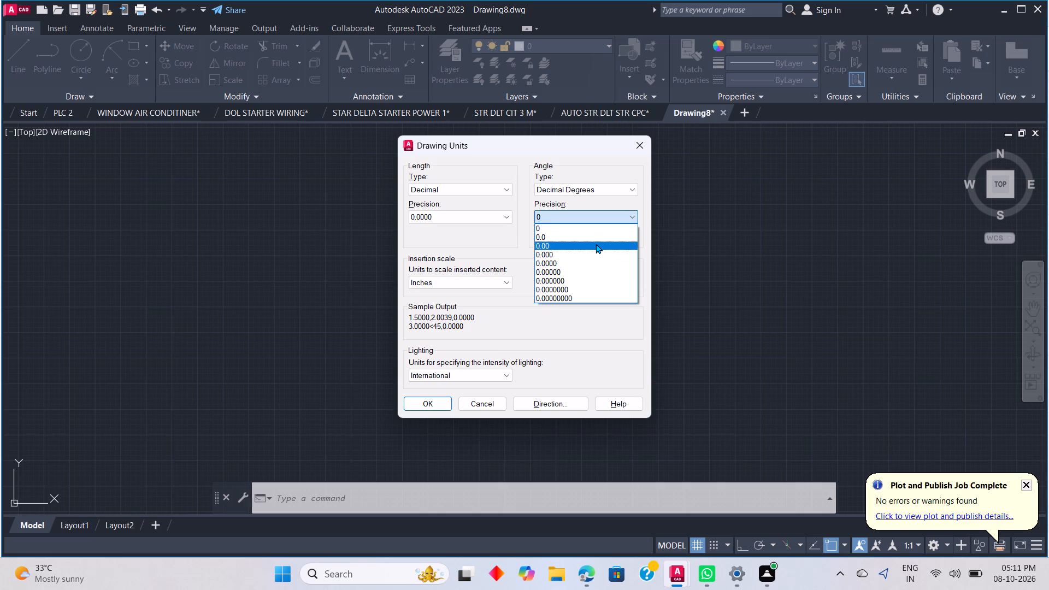
click(514, 247)
click(486, 282)
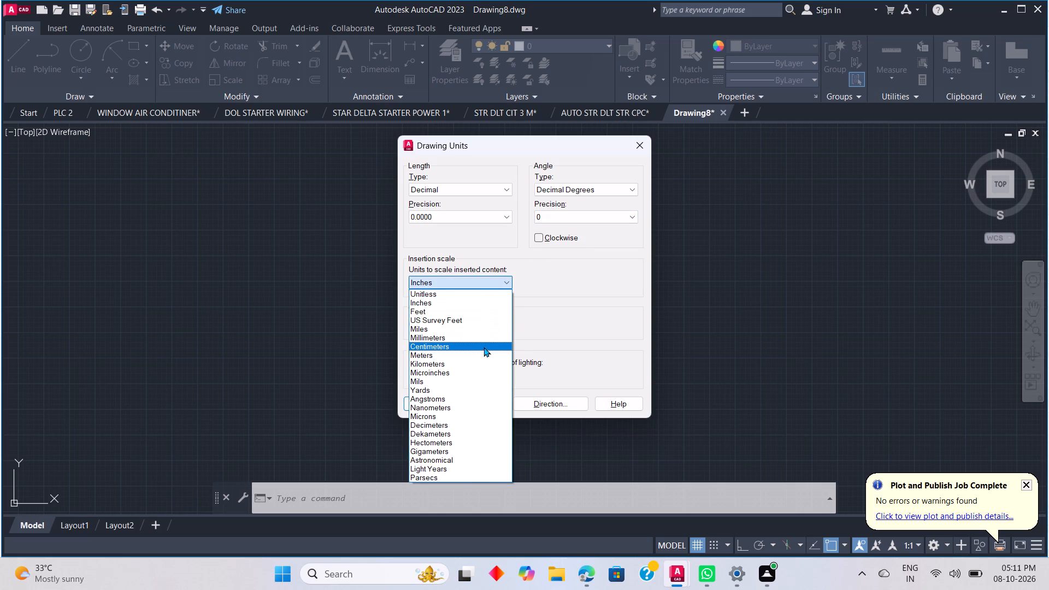
click(482, 338)
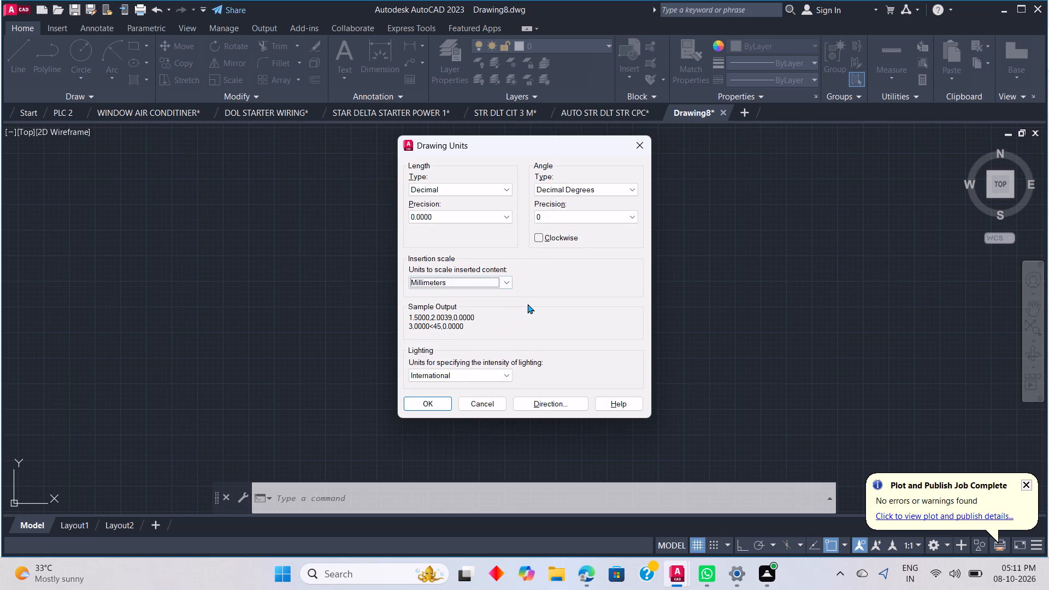
scroll(494, 338, down, 2)
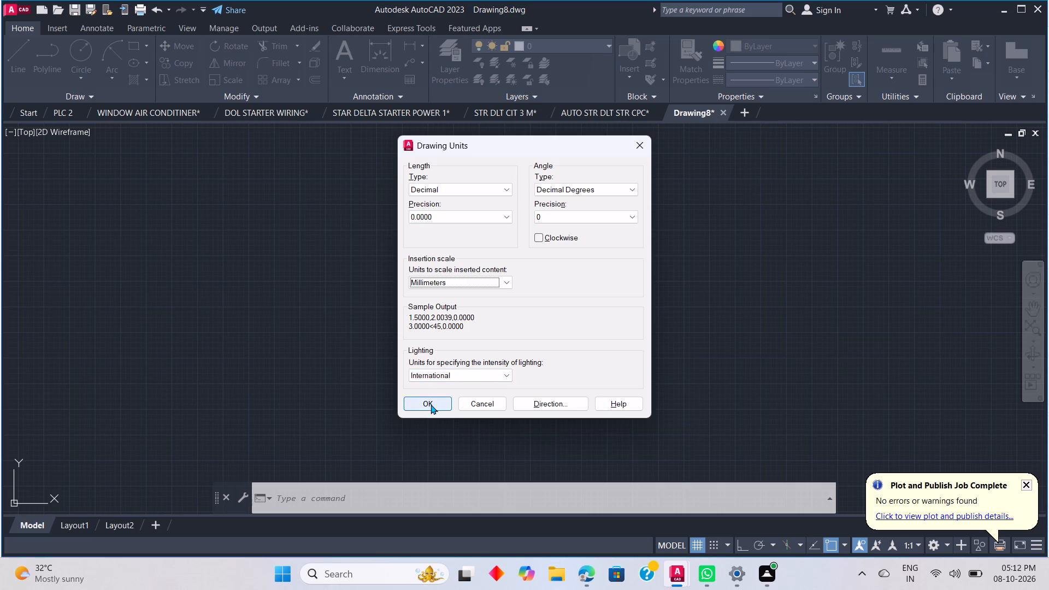
click(431, 404)
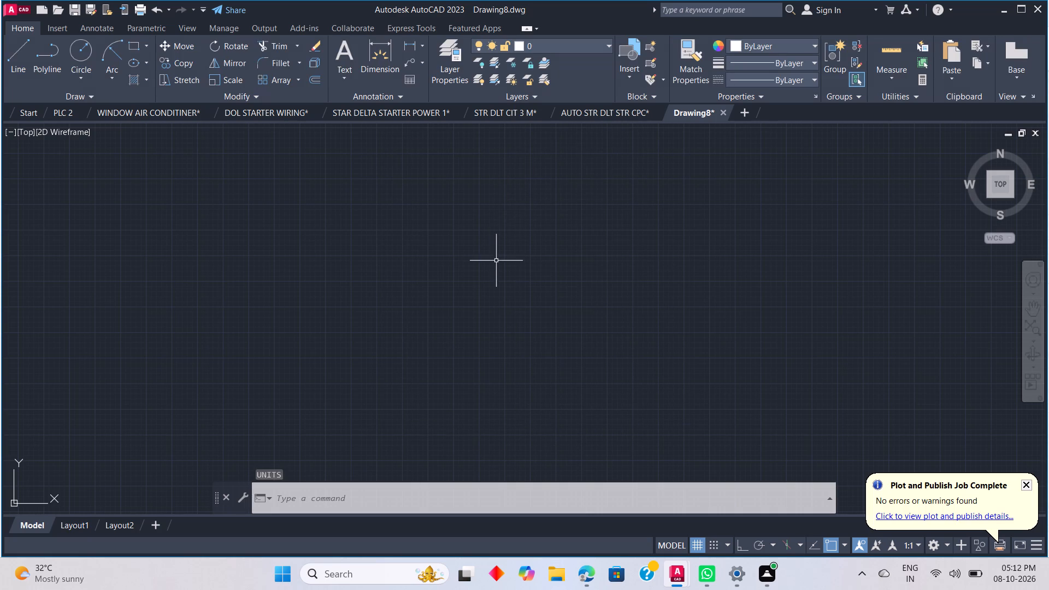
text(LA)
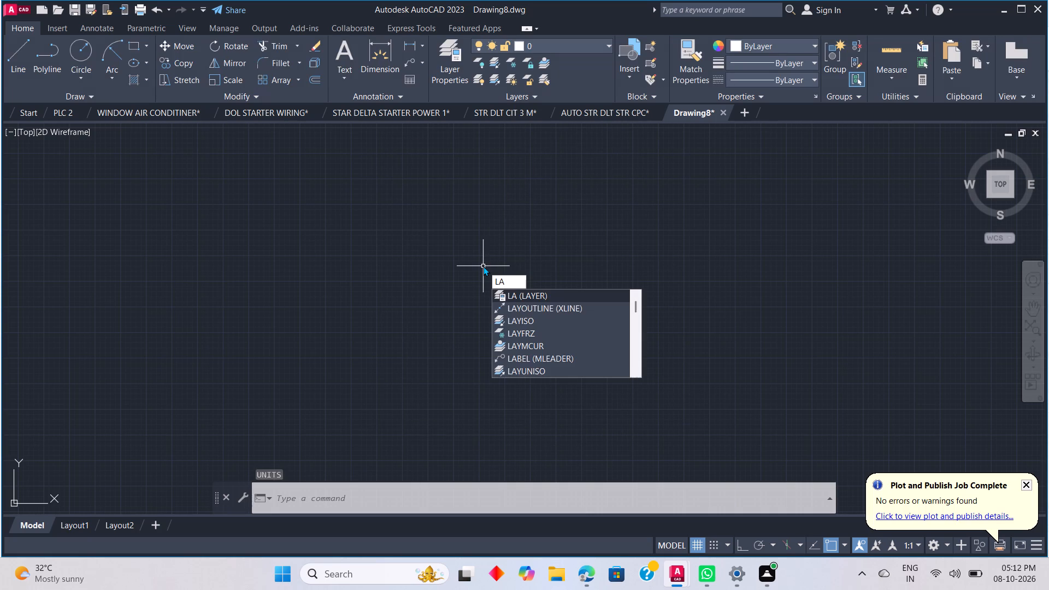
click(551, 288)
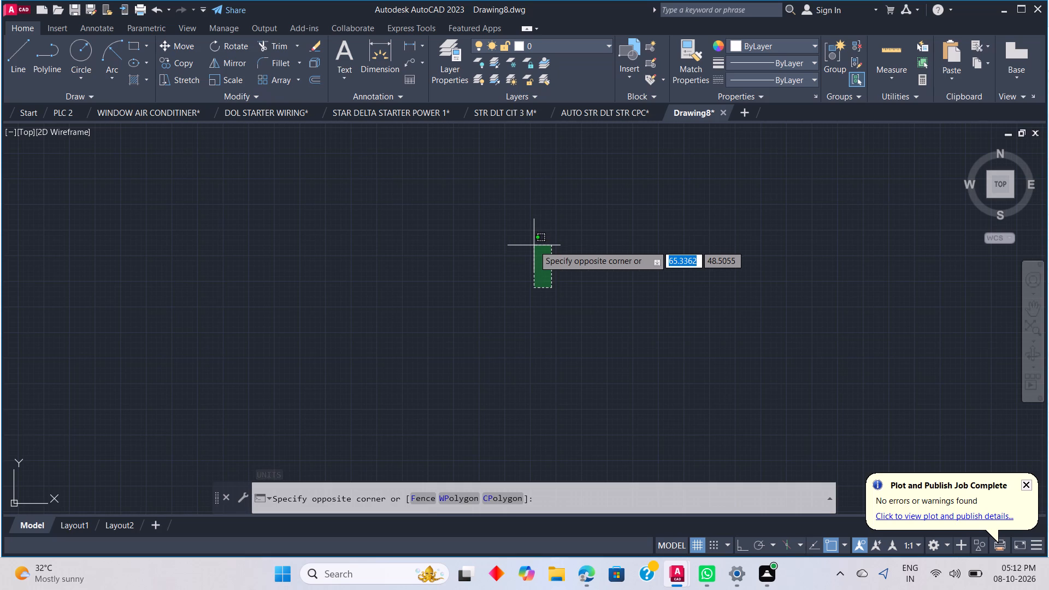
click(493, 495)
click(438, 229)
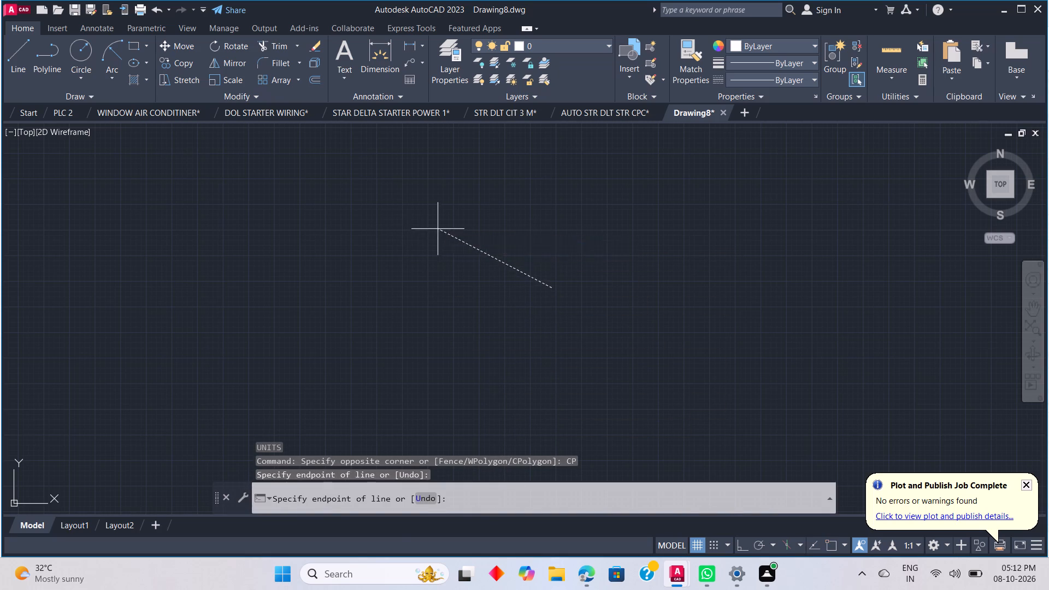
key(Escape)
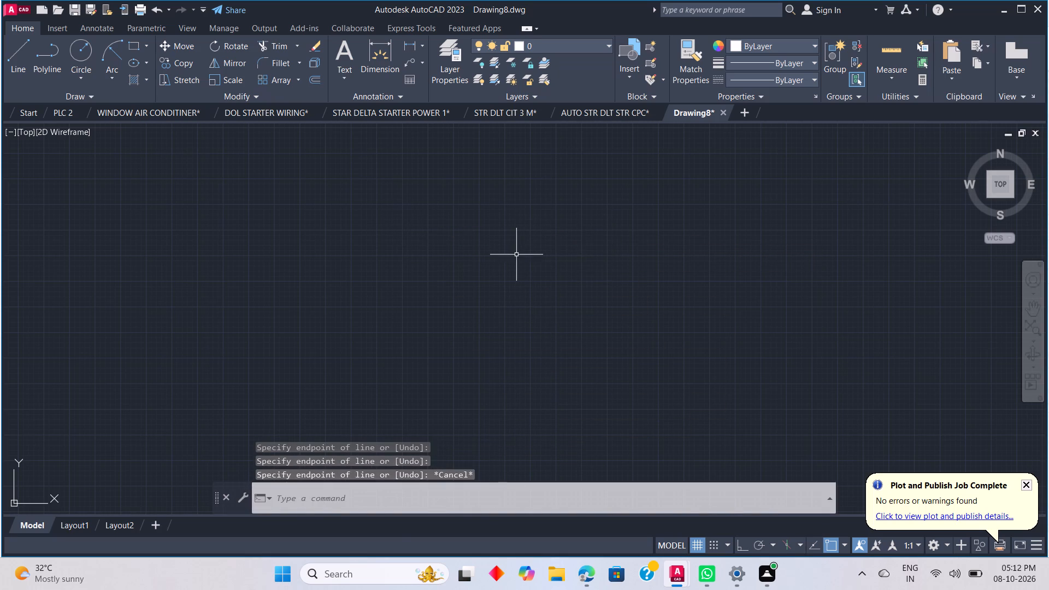
Reopen the drawing units settings and check the available lighting intensity units.
key(space)
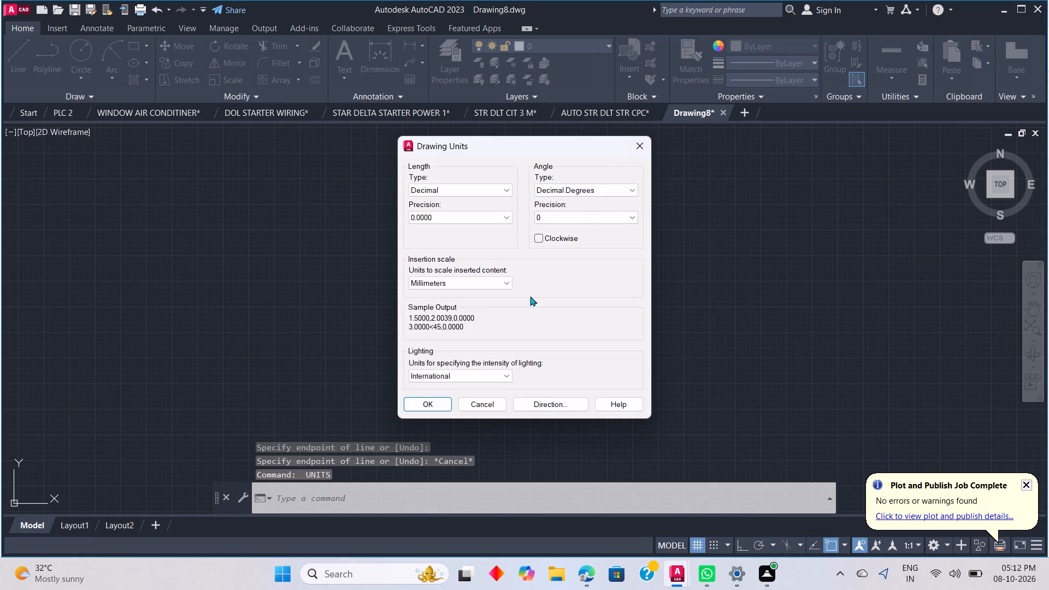
click(464, 373)
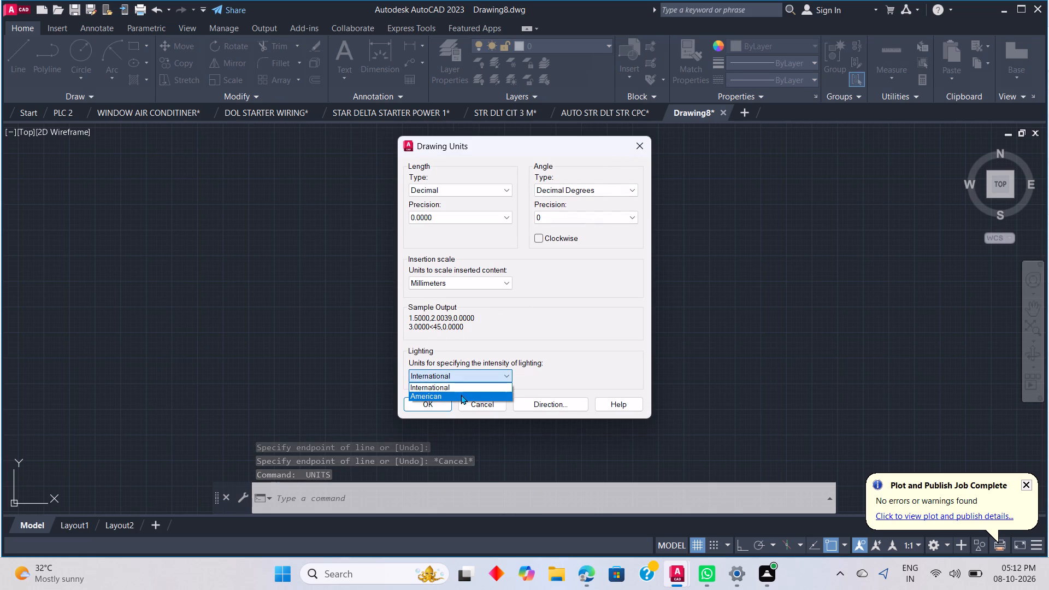
click(526, 310)
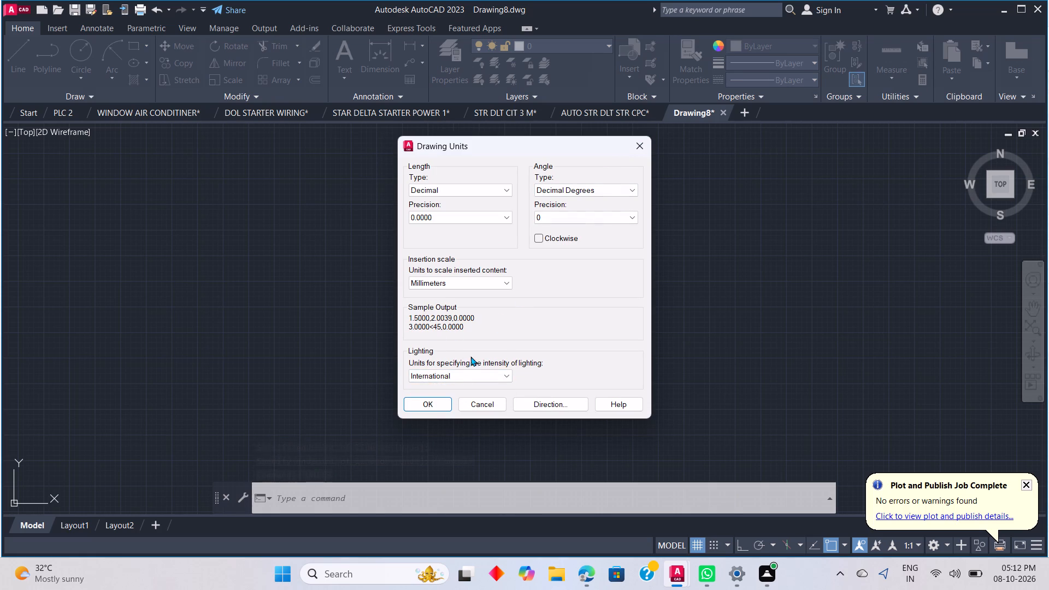
click(432, 402)
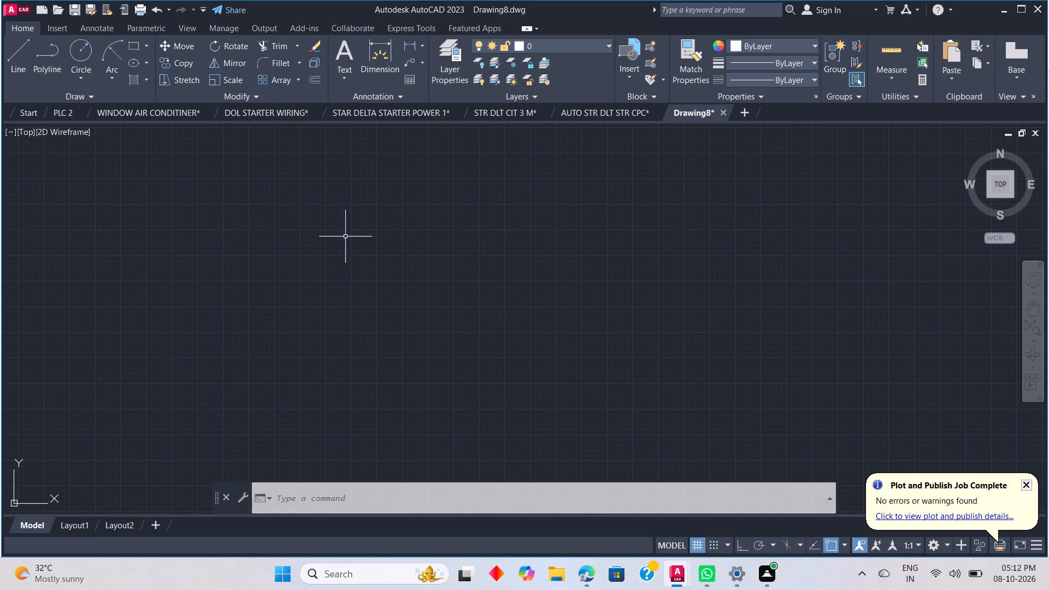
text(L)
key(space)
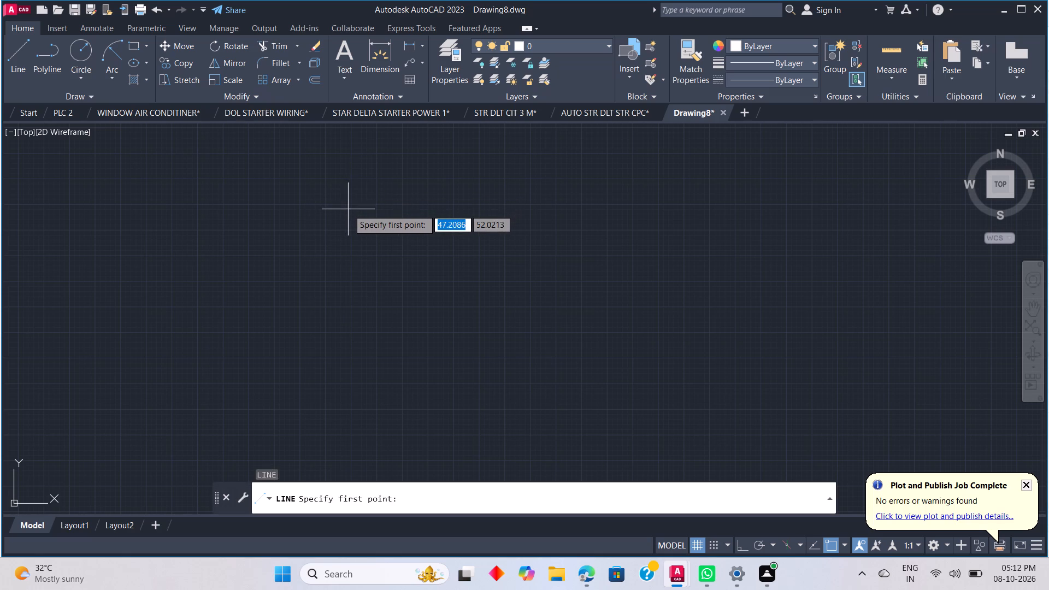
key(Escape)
Open the layer properties and set the lineweight of layer 0 to 0.25 mm.
text(LA)
key(space)
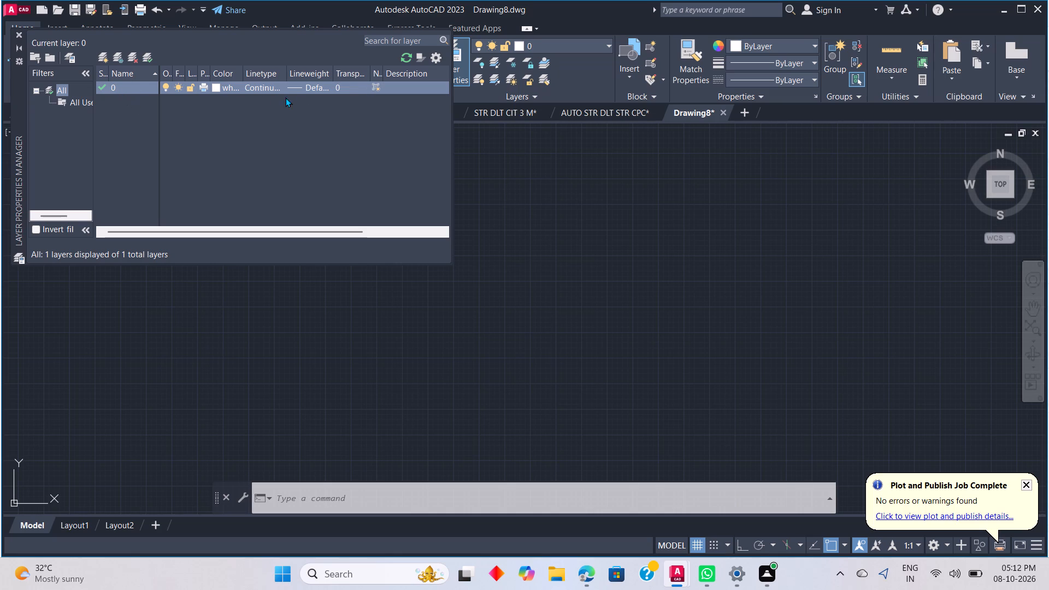
click(378, 87)
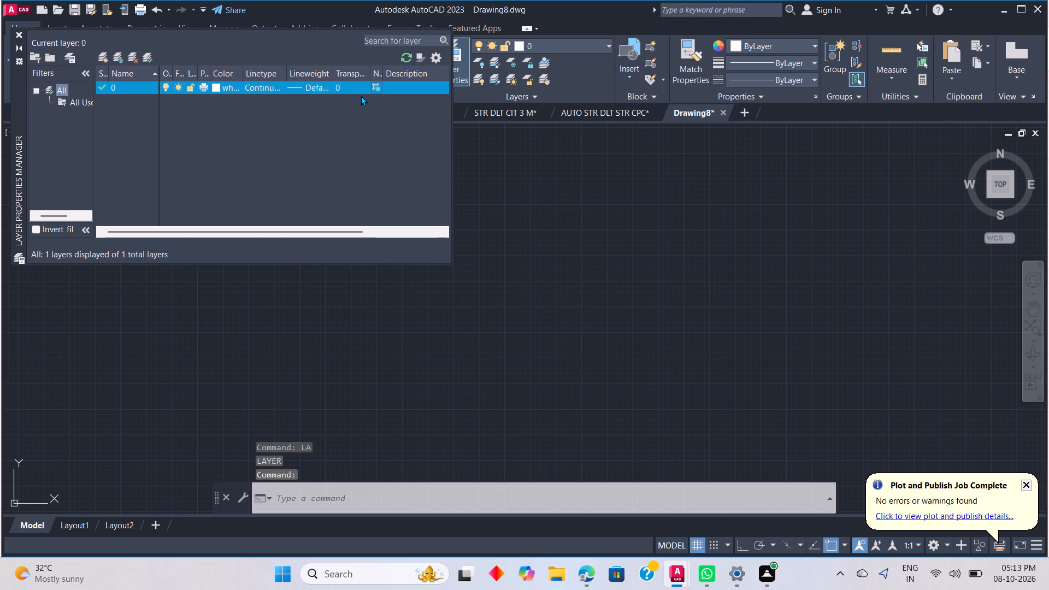
click(307, 86)
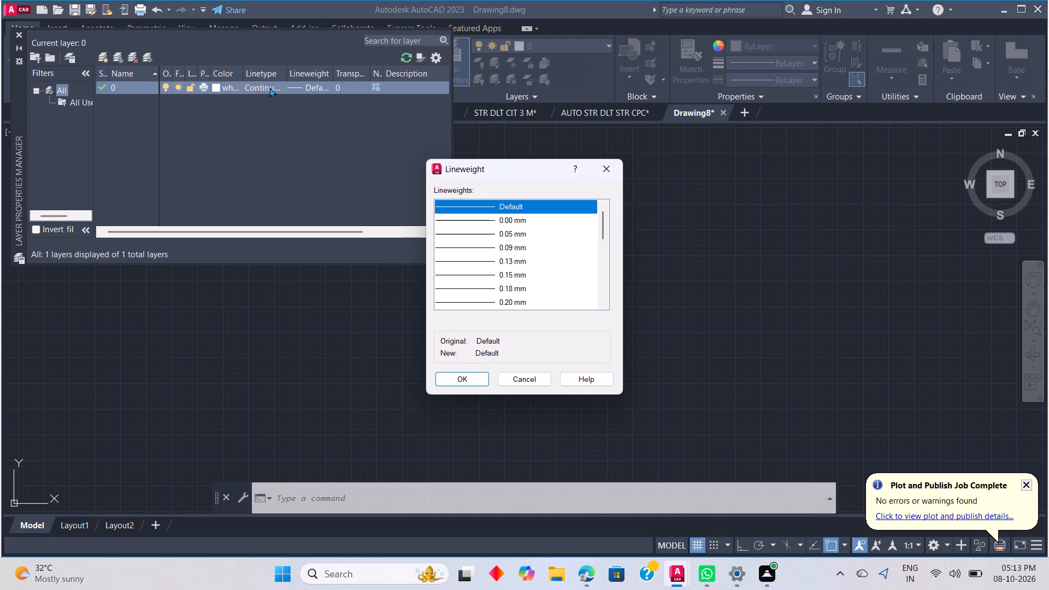
scroll(512, 242, down, 3)
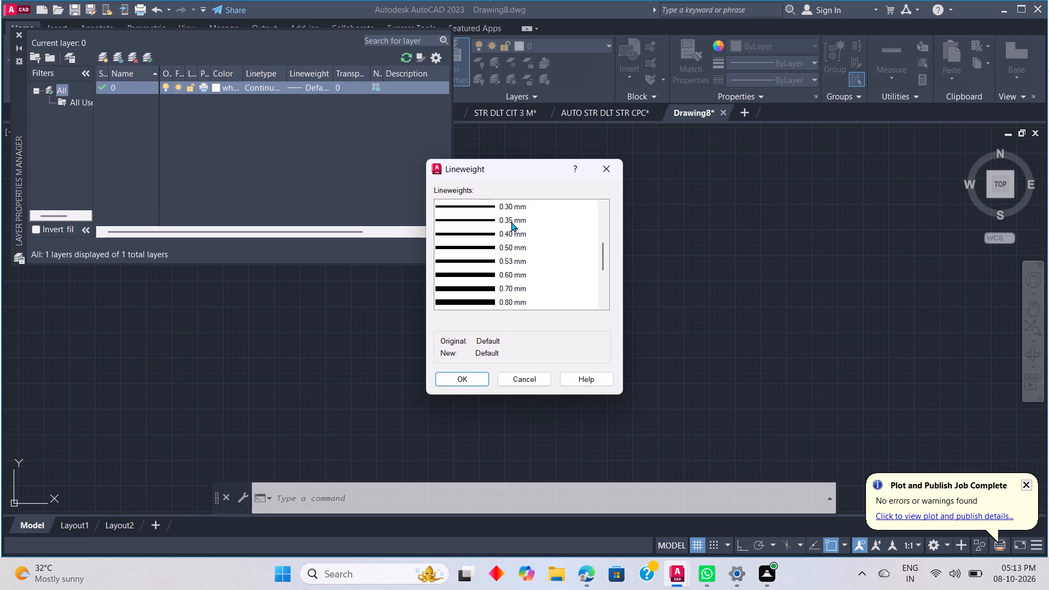
scroll(509, 208, up, 1)
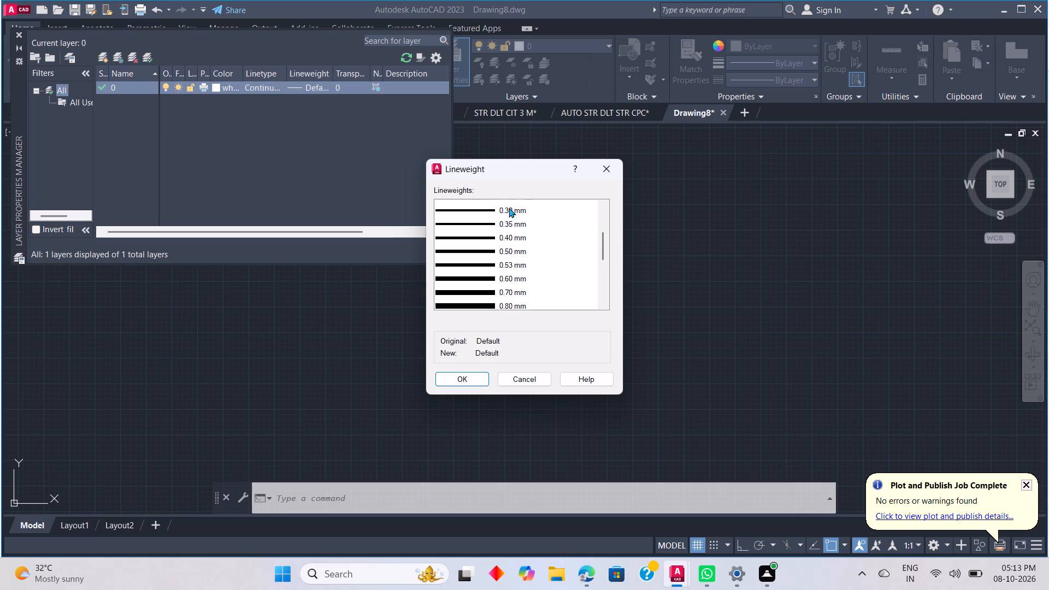
scroll(509, 208, up, 1)
scroll(505, 253, down, 1)
click(507, 245)
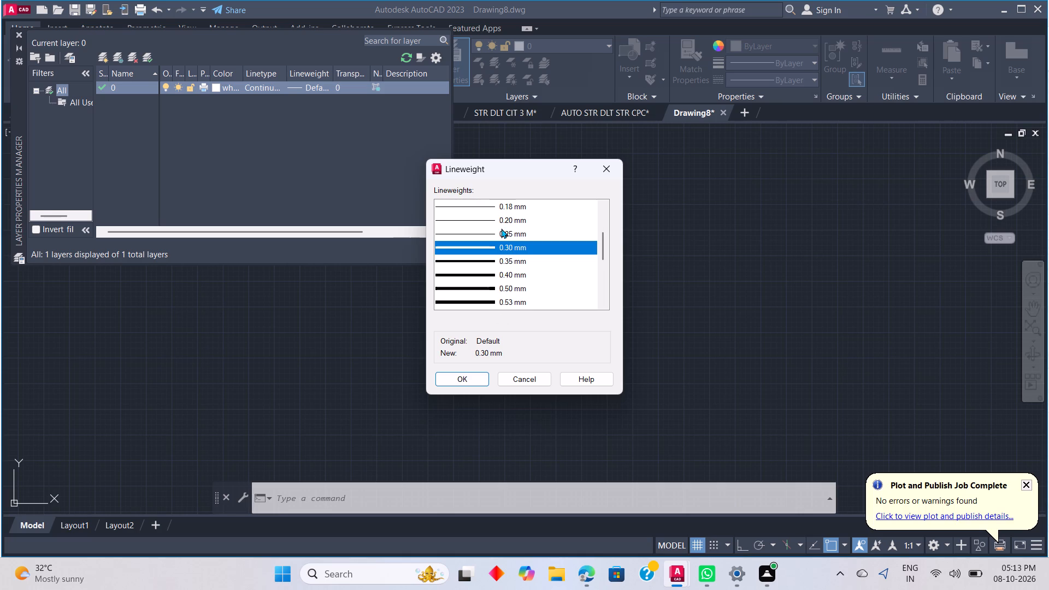
scroll(501, 228, down, 2)
scroll(501, 228, up, 3)
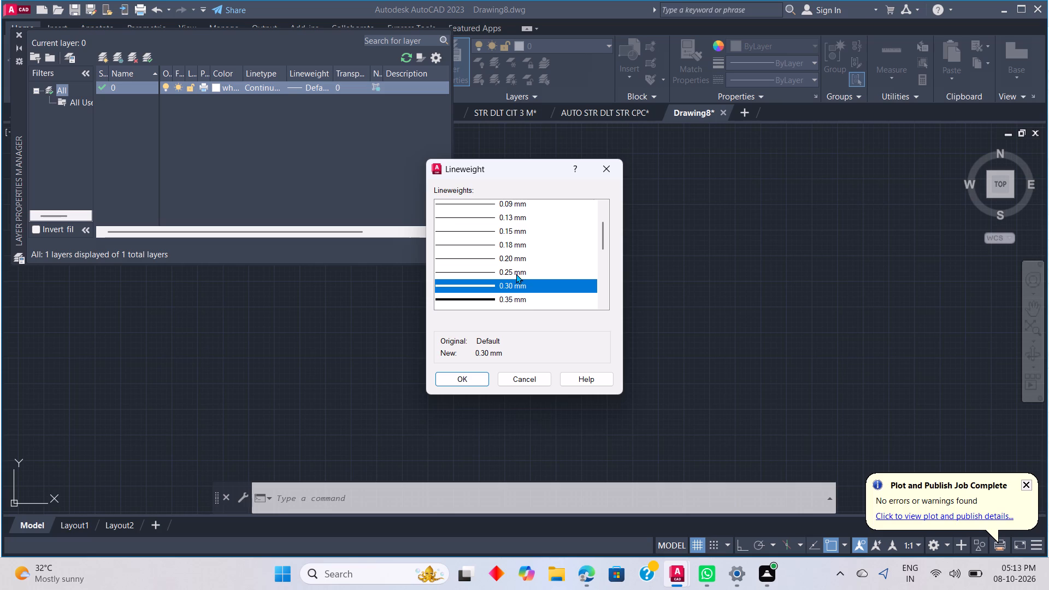
click(516, 274)
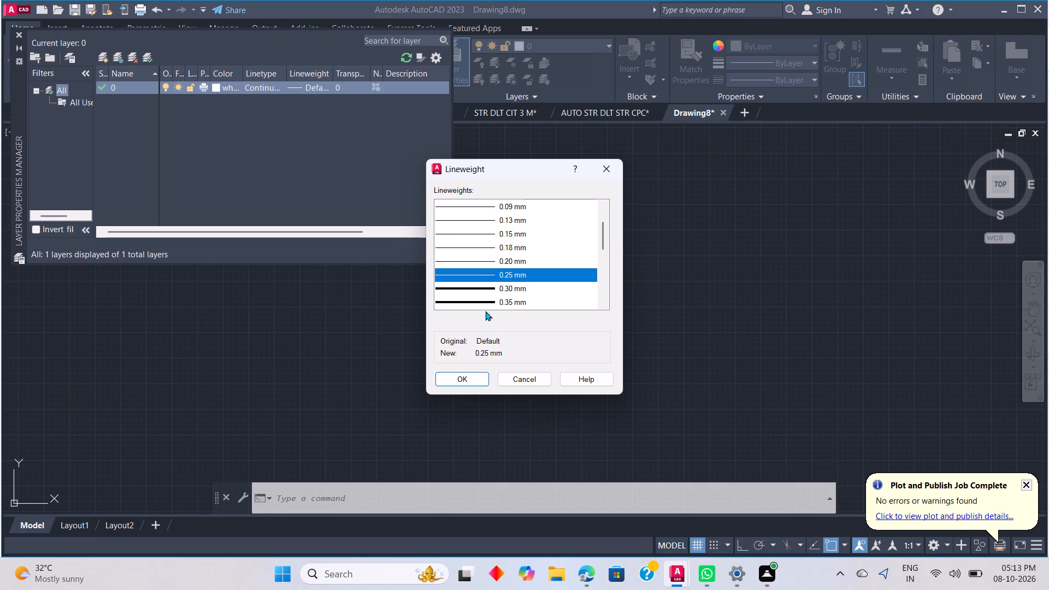
click(470, 376)
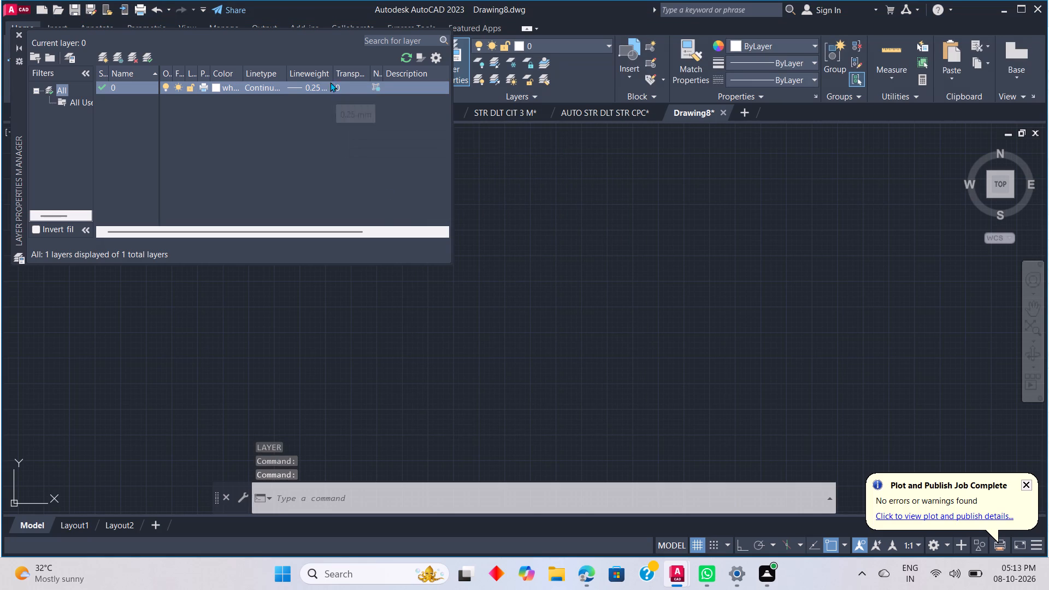
click(312, 85)
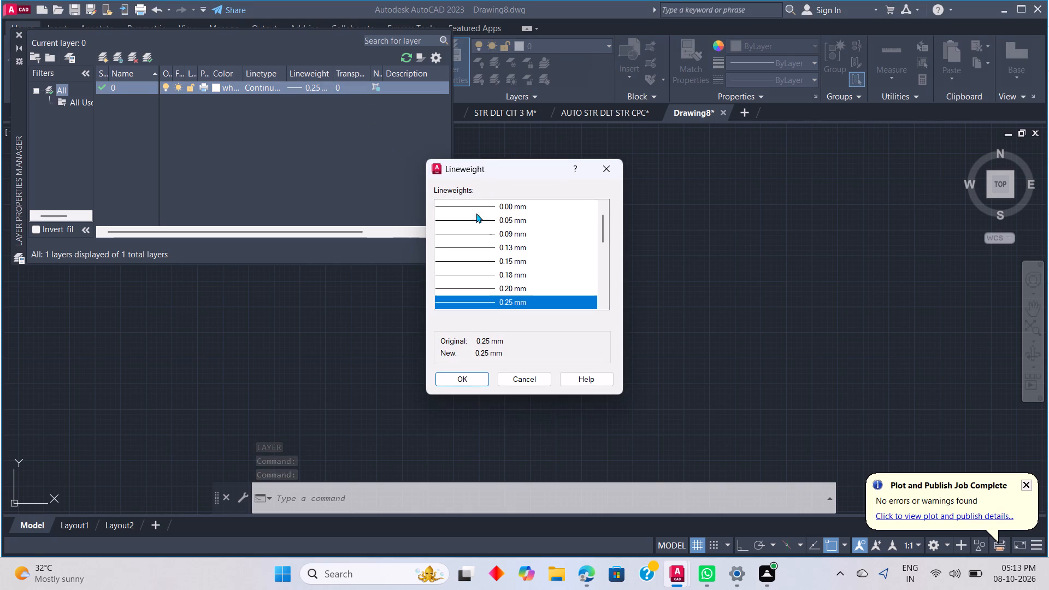
click(452, 380)
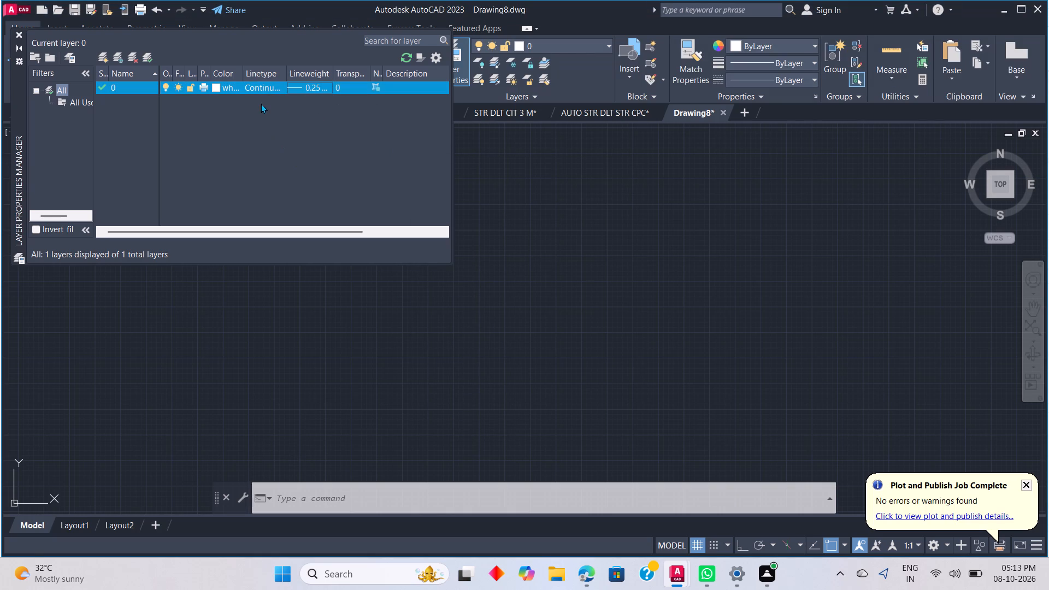
Assign the Continuous solid linetype to layer 0.
click(275, 84)
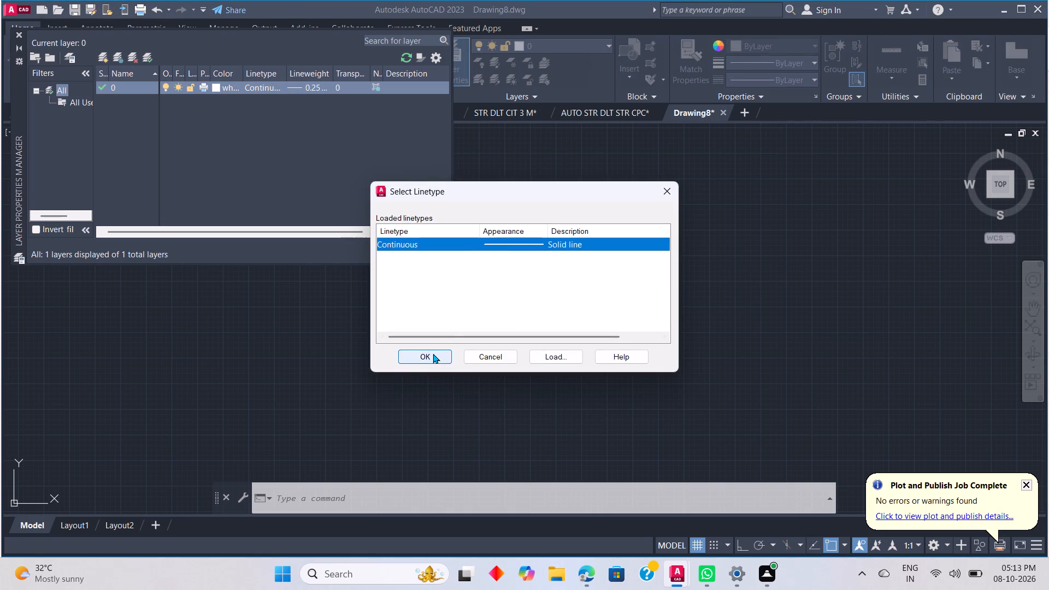
click(584, 245)
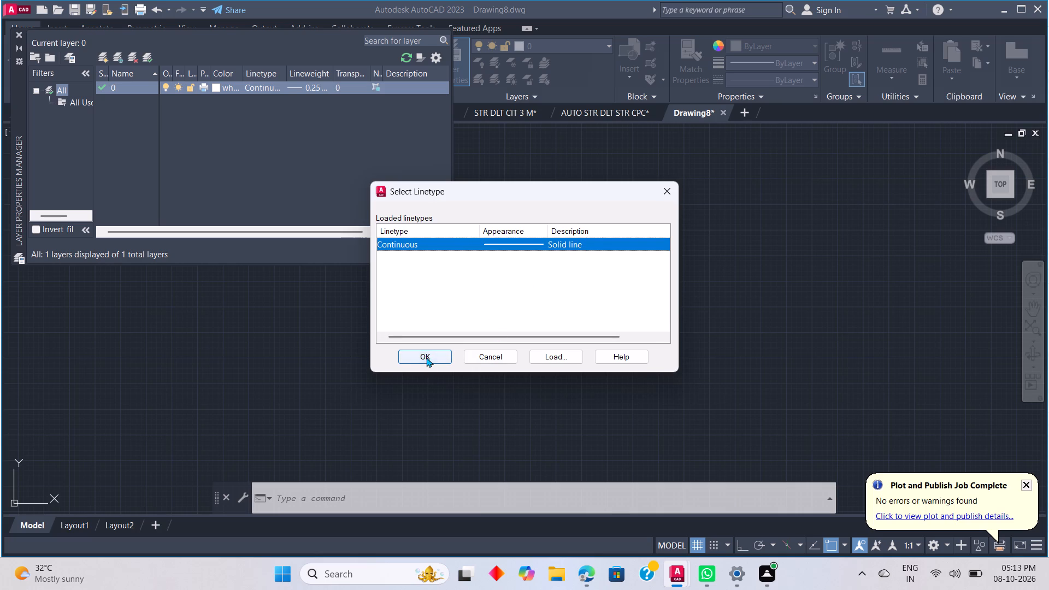
click(426, 357)
Set the color of layer 0 to yellow.
click(233, 83)
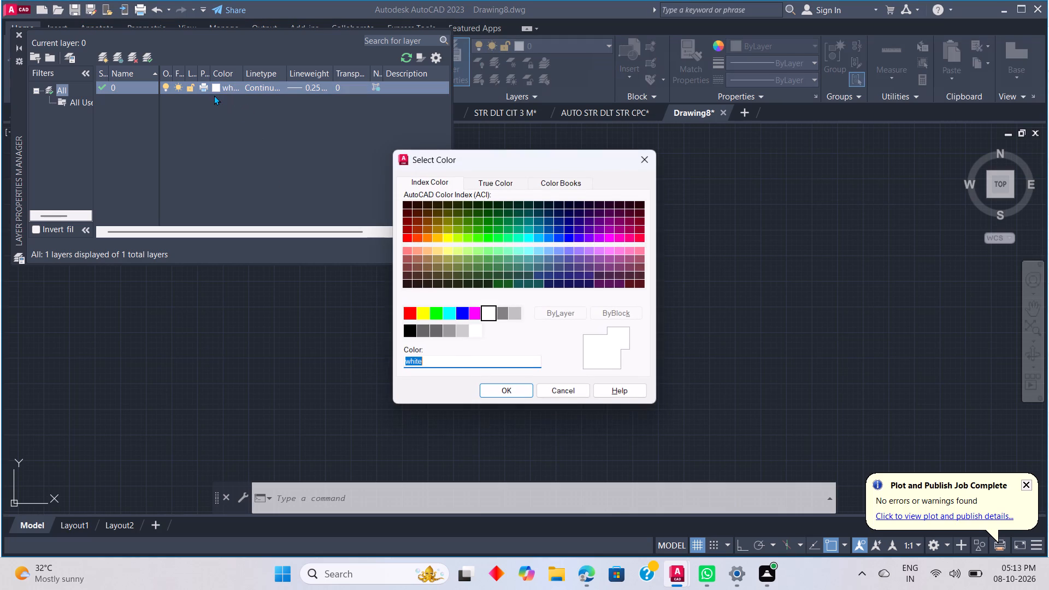
click(421, 318)
click(498, 390)
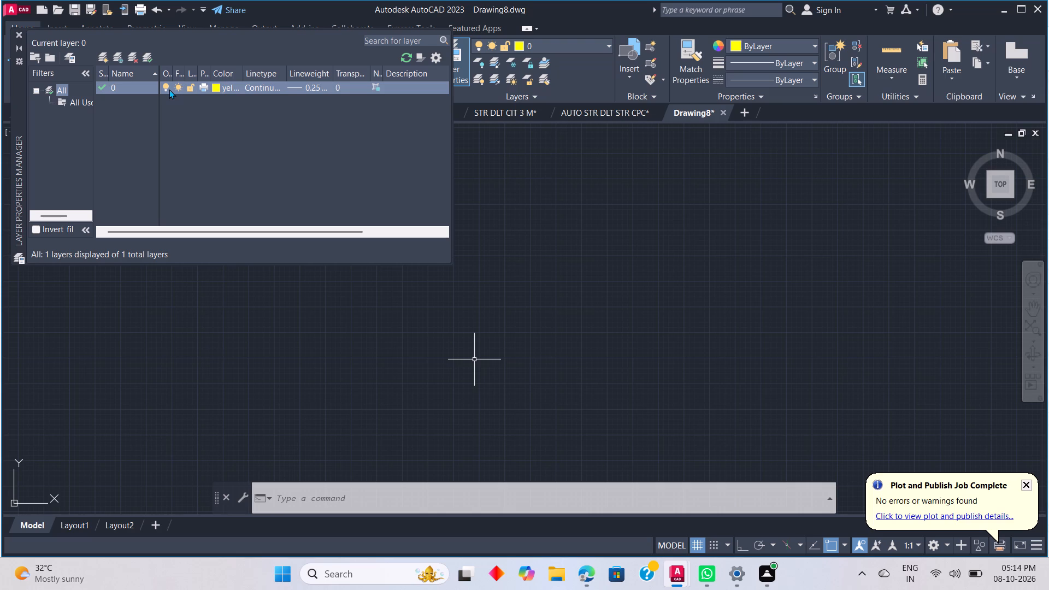
Turn off the current layer 0.
click(111, 86)
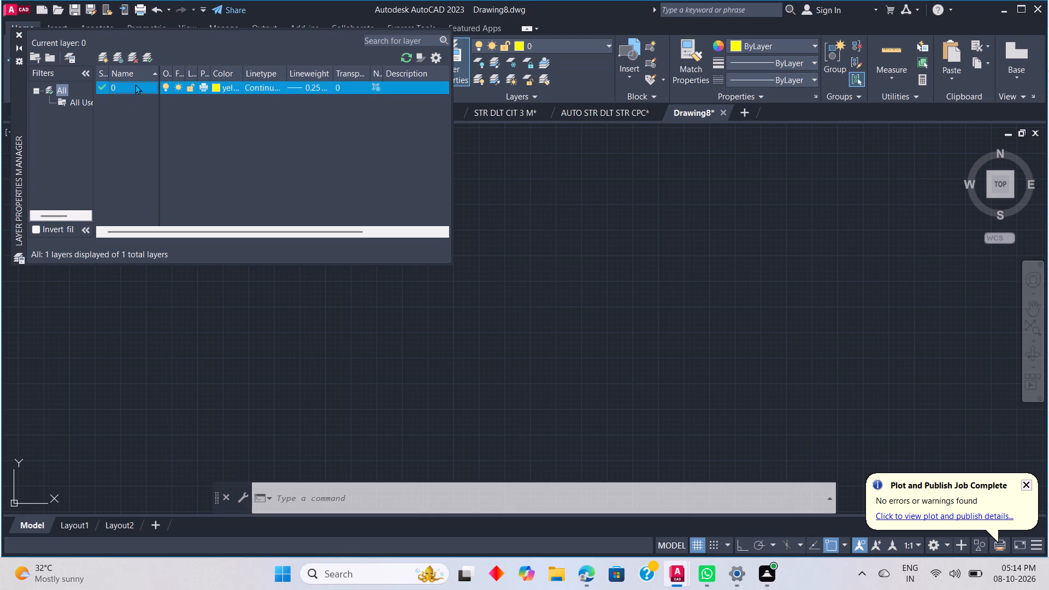
click(167, 87)
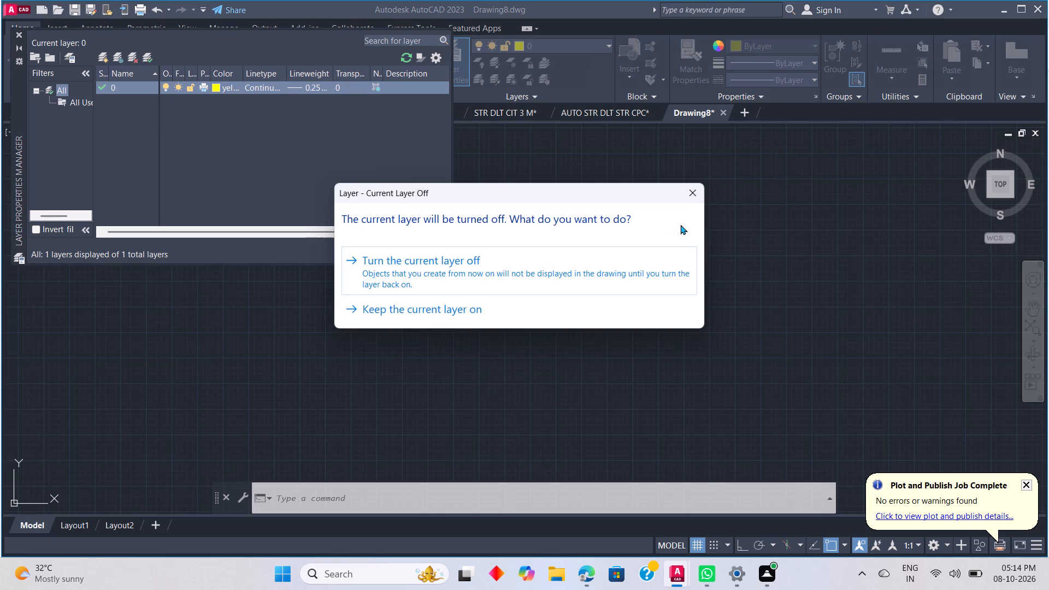
click(694, 195)
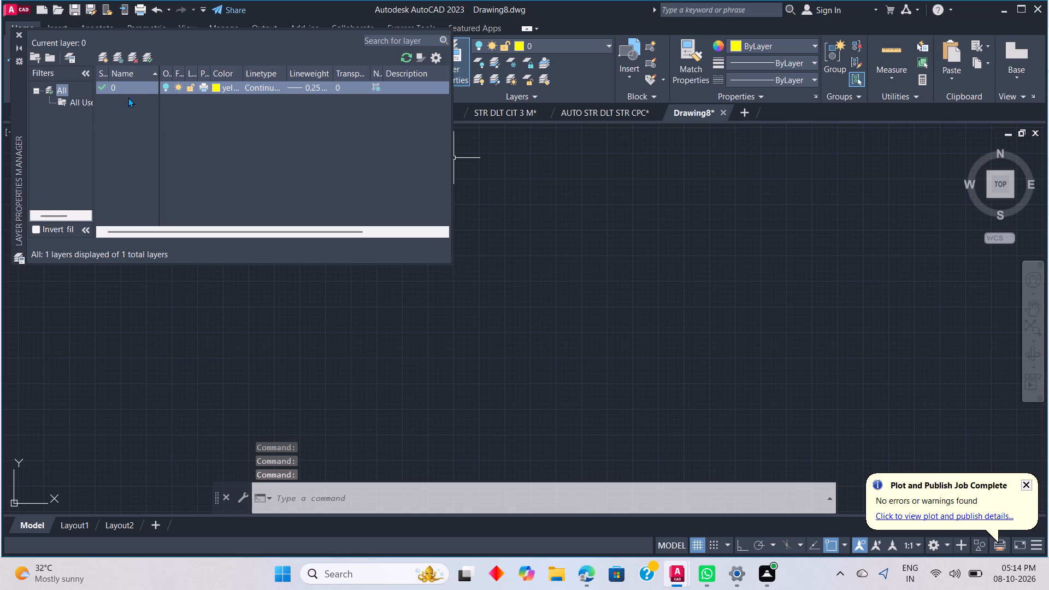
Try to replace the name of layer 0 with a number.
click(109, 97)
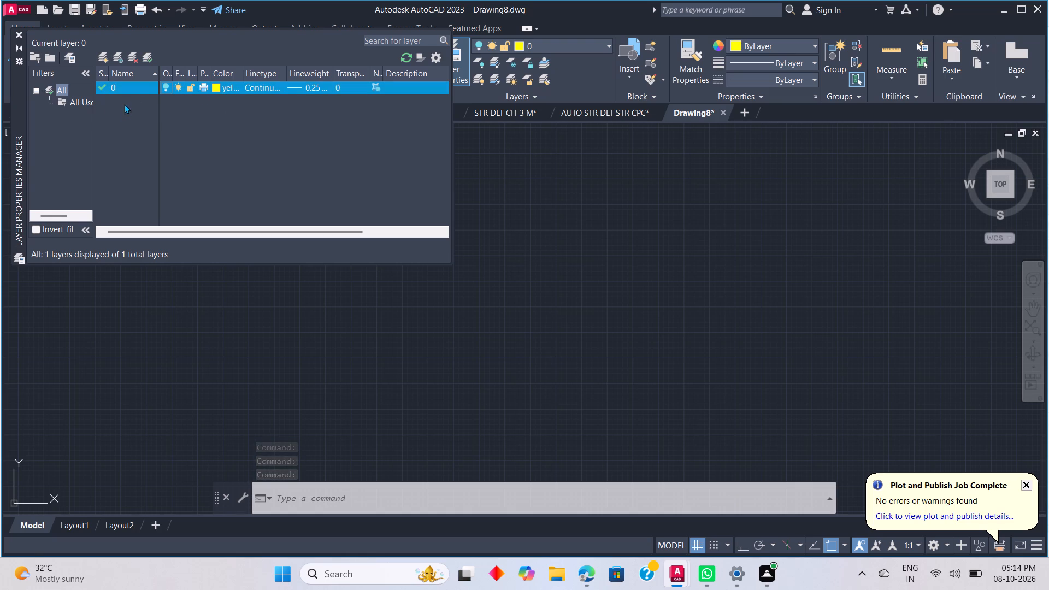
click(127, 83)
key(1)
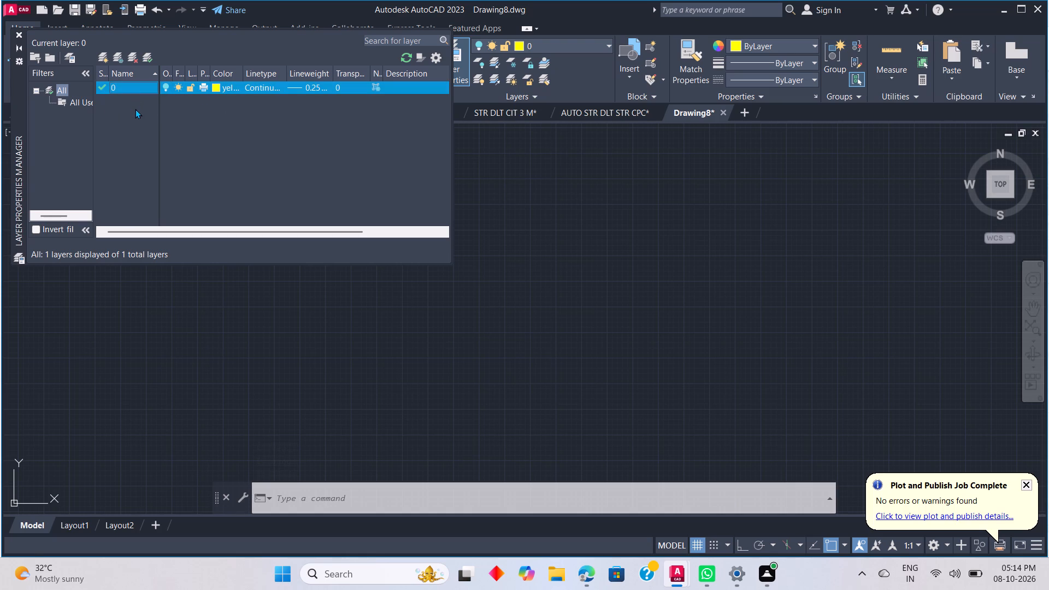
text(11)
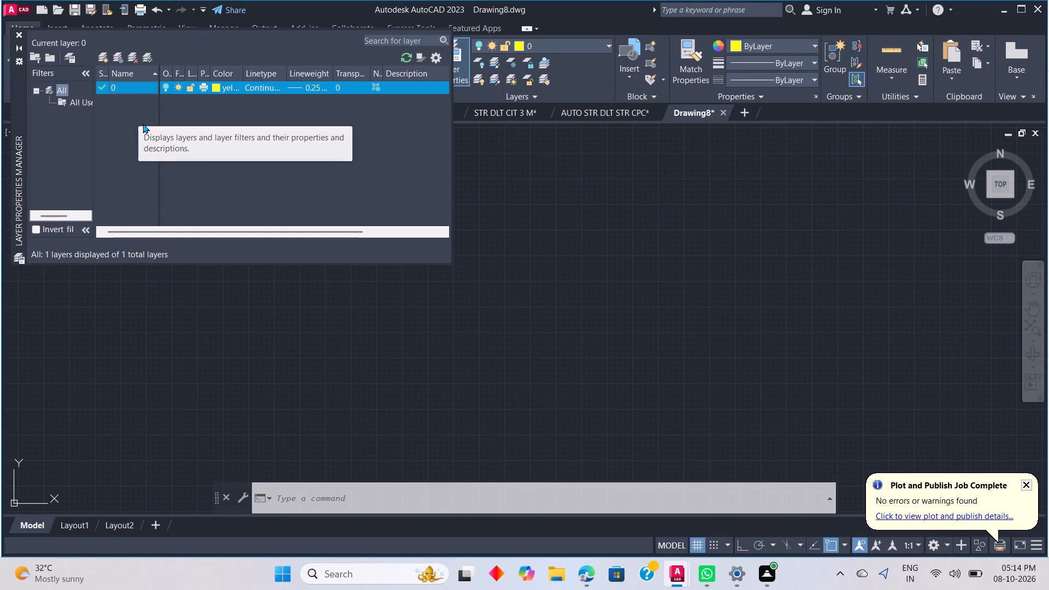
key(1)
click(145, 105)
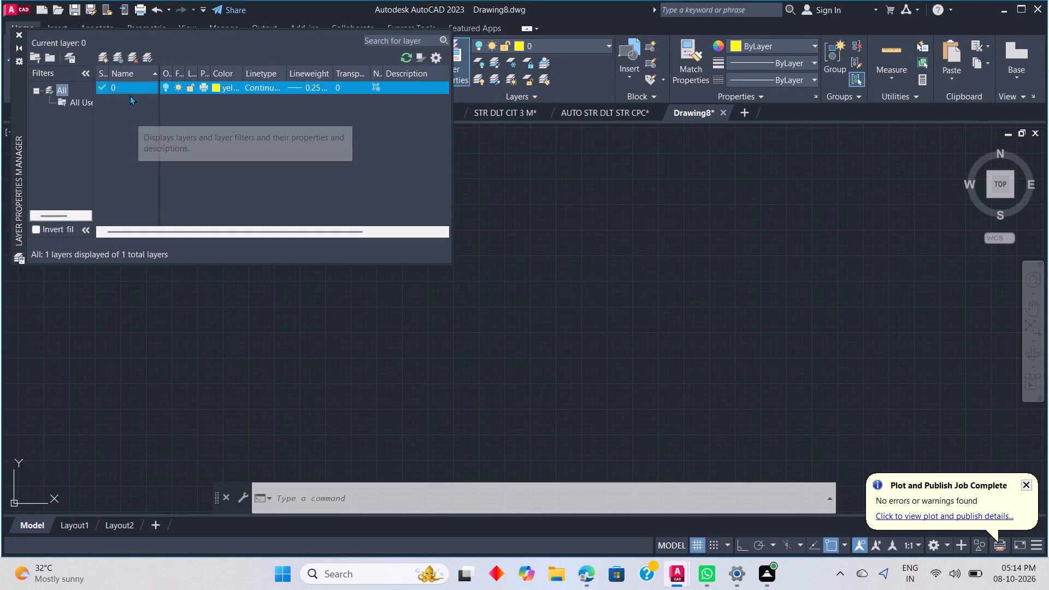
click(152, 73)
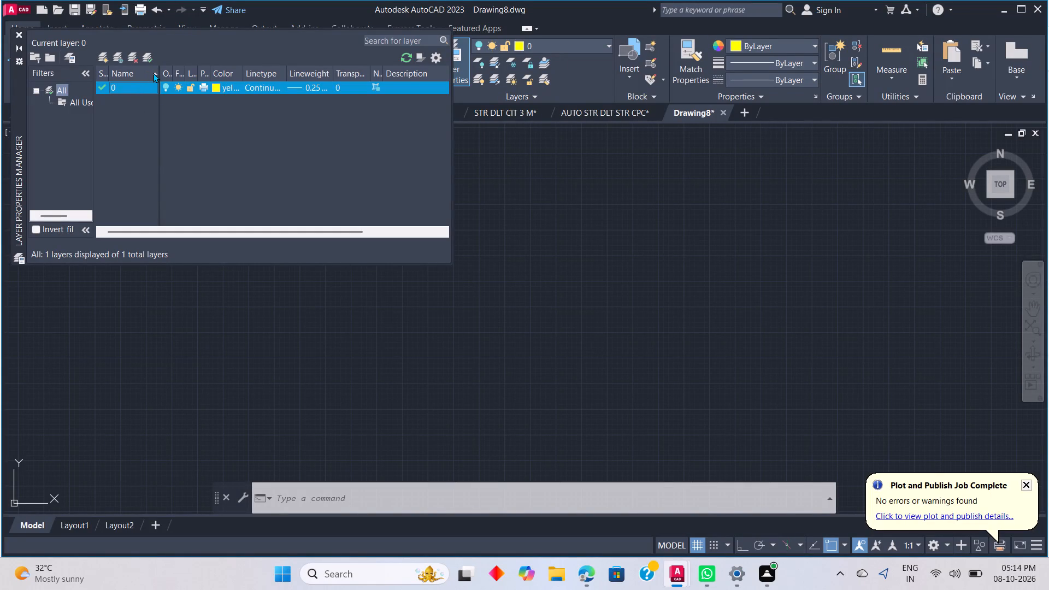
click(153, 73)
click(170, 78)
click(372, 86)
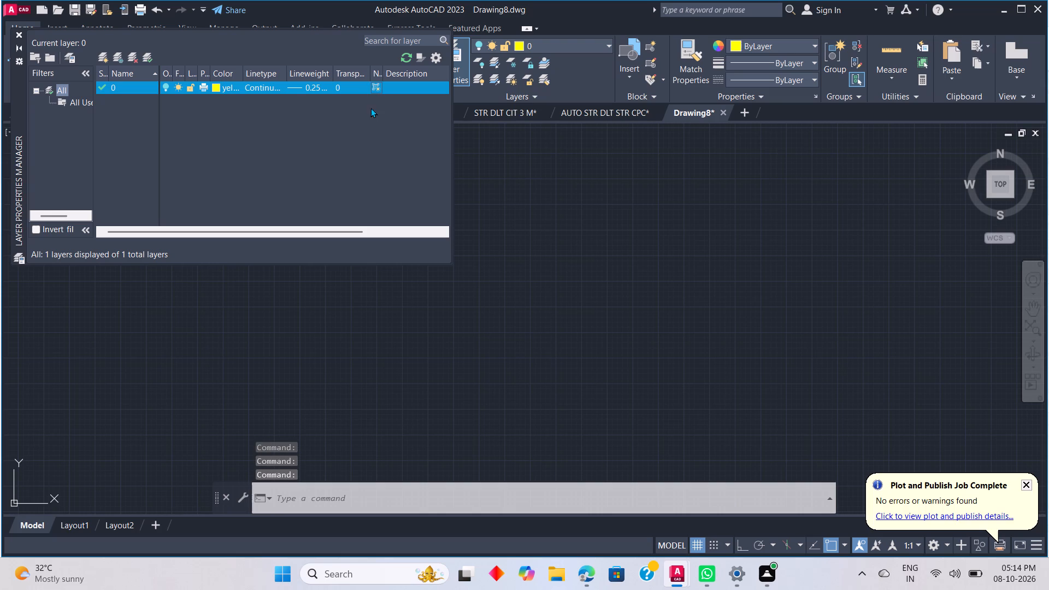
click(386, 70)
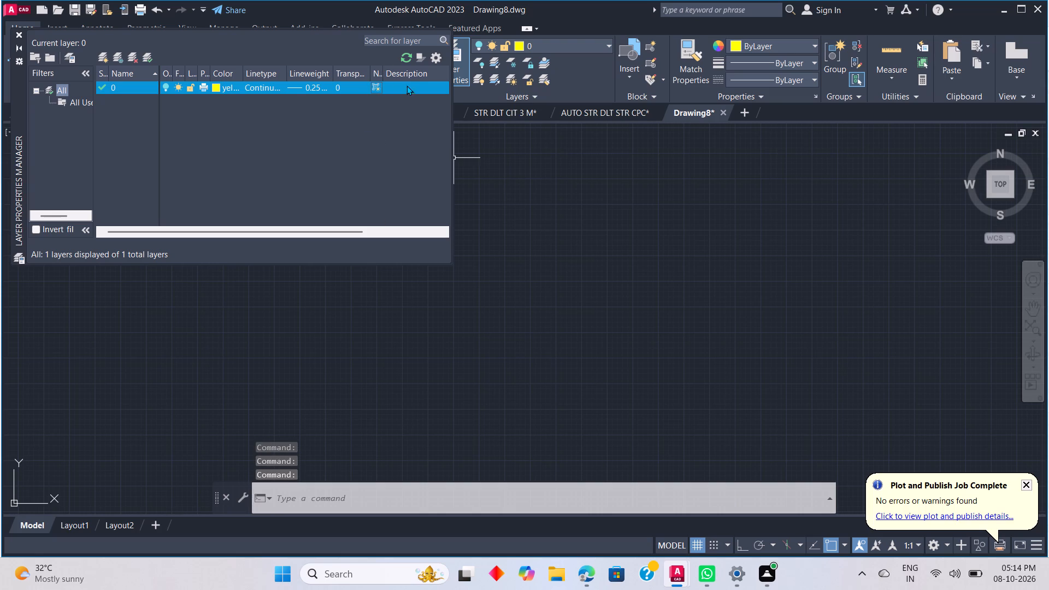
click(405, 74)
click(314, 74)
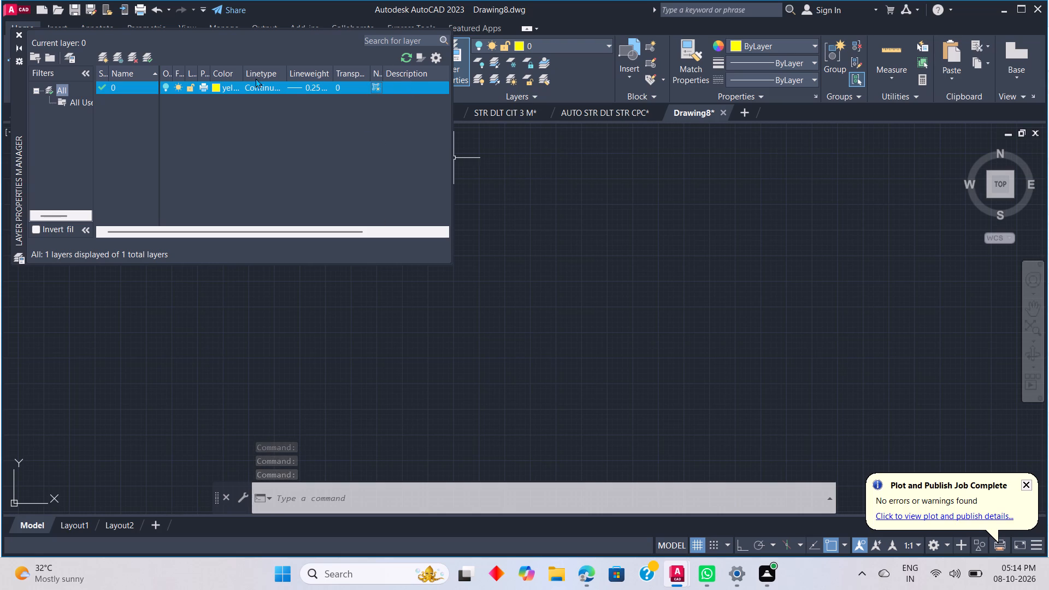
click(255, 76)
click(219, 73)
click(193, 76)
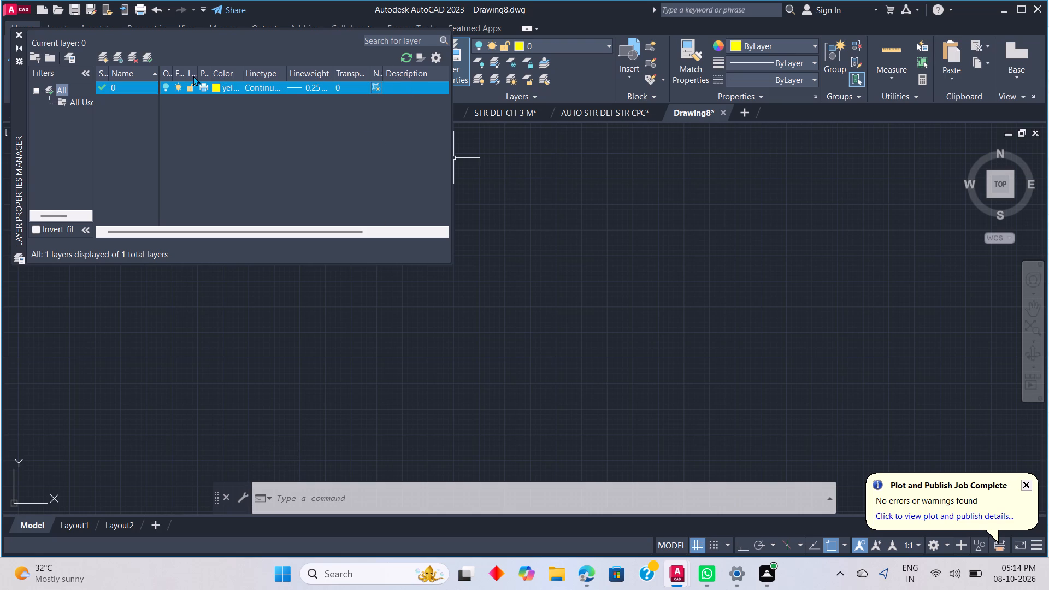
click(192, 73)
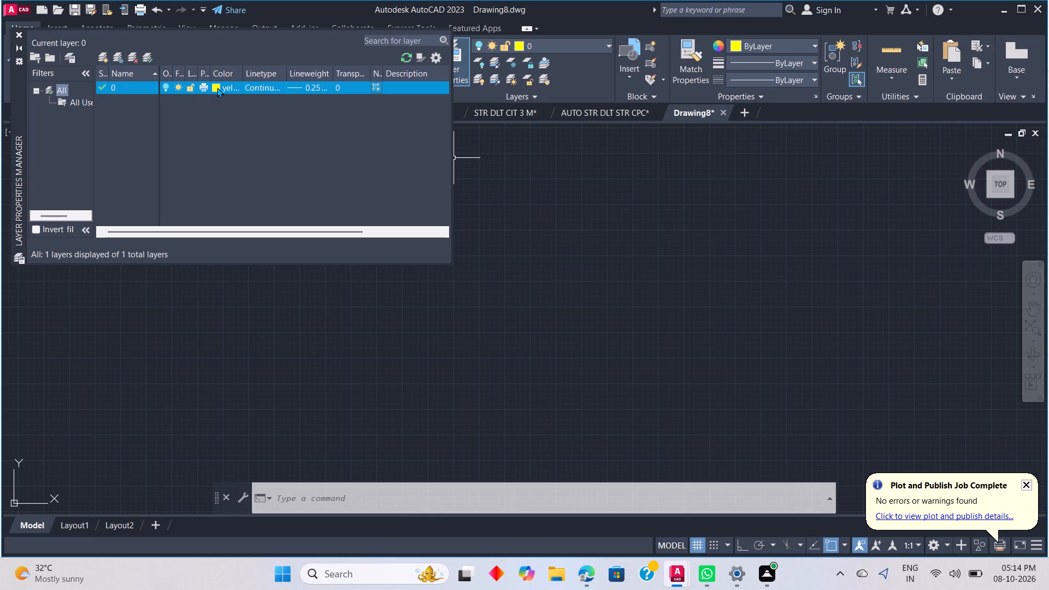
Reopen the color selection of layer 0 and keep yellow.
click(217, 86)
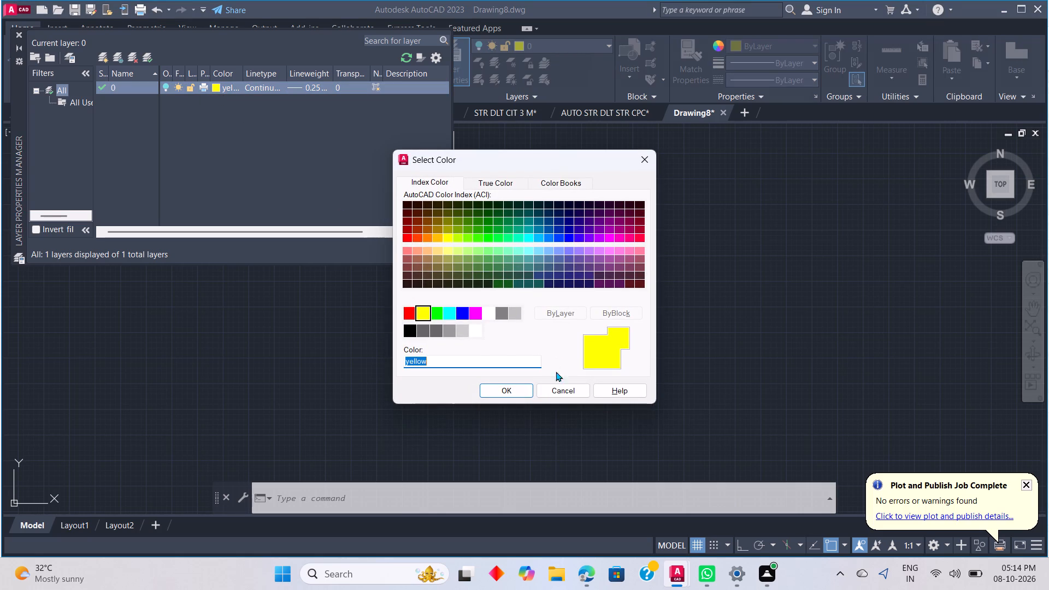
click(506, 392)
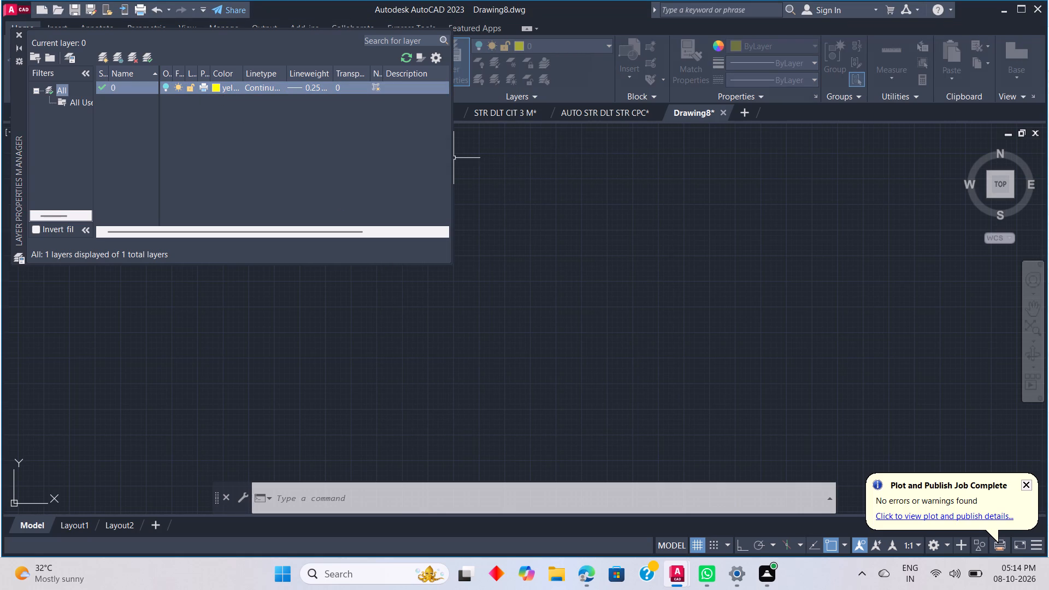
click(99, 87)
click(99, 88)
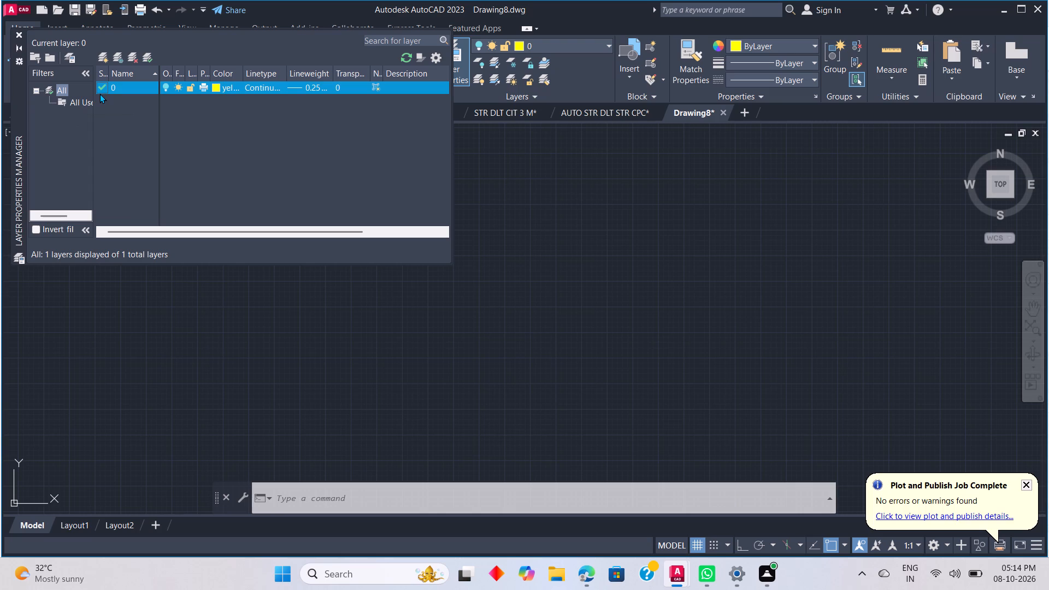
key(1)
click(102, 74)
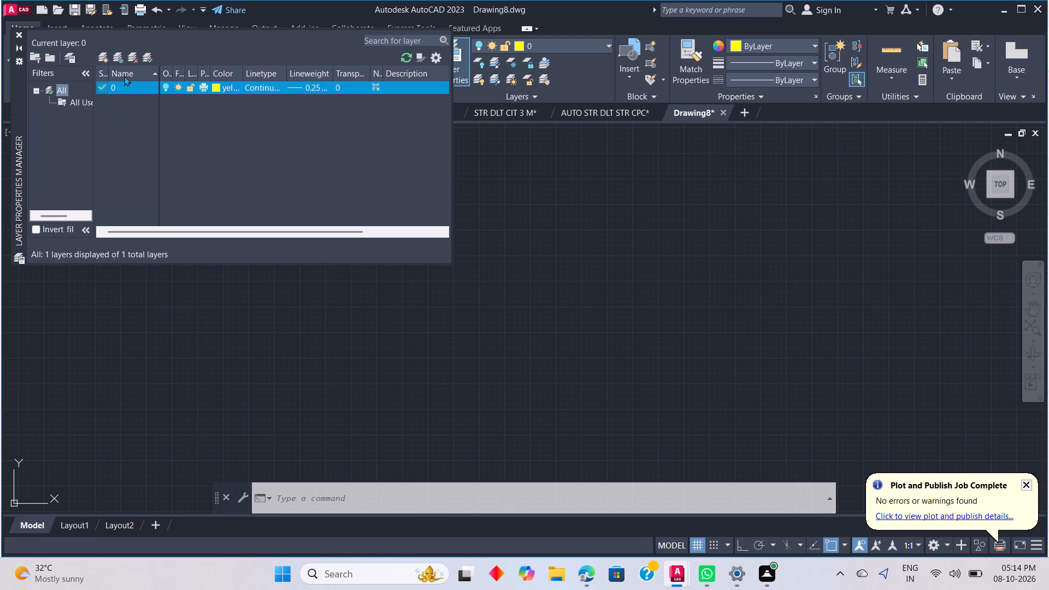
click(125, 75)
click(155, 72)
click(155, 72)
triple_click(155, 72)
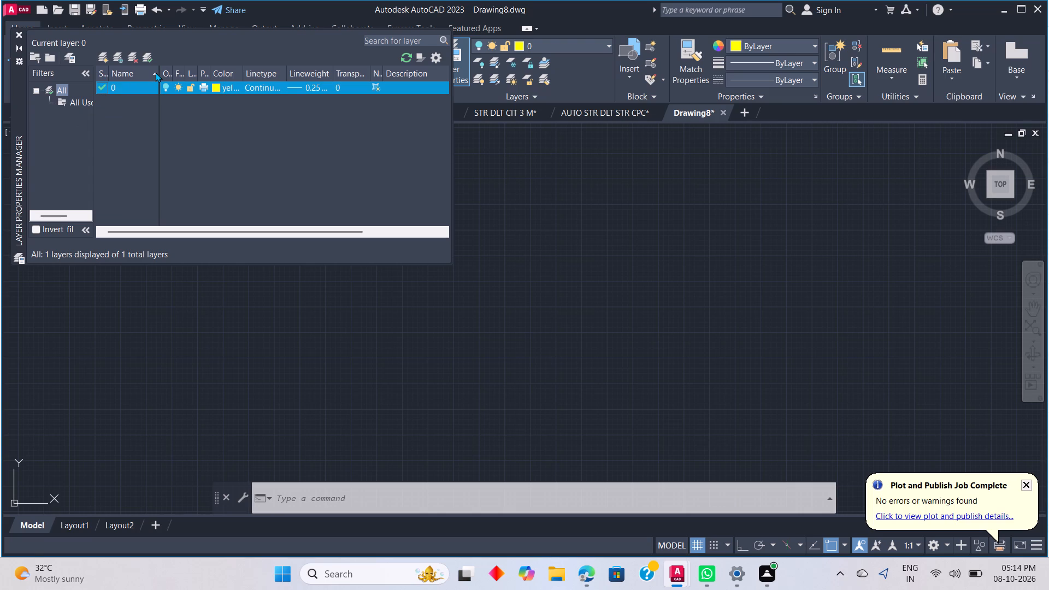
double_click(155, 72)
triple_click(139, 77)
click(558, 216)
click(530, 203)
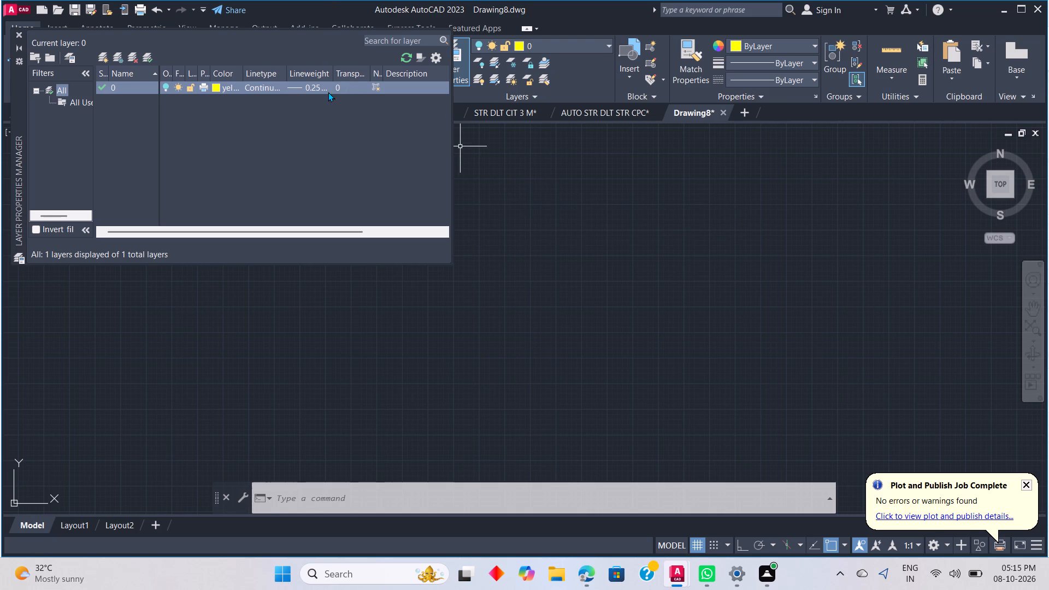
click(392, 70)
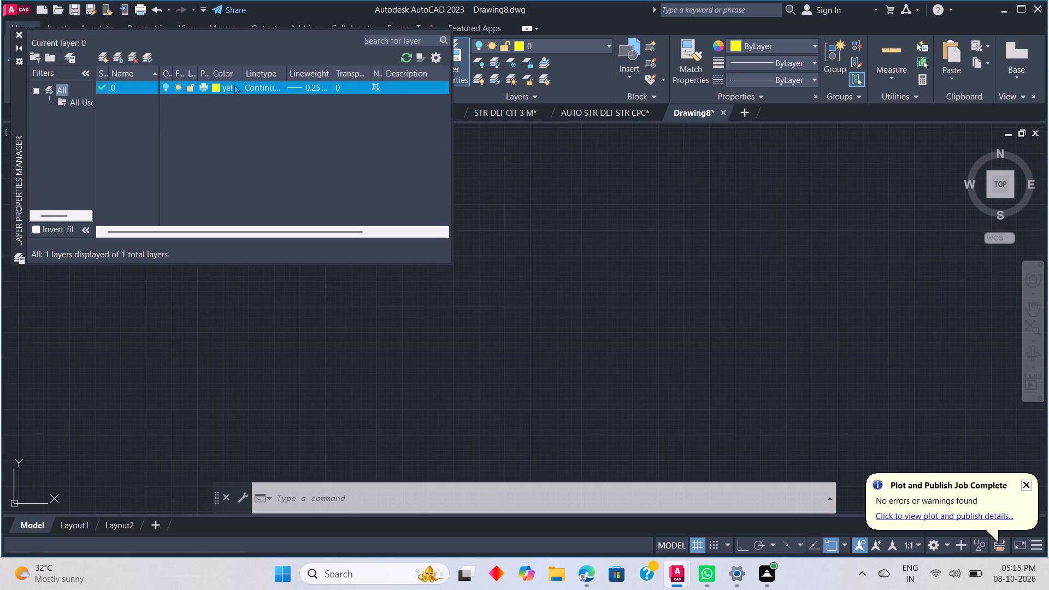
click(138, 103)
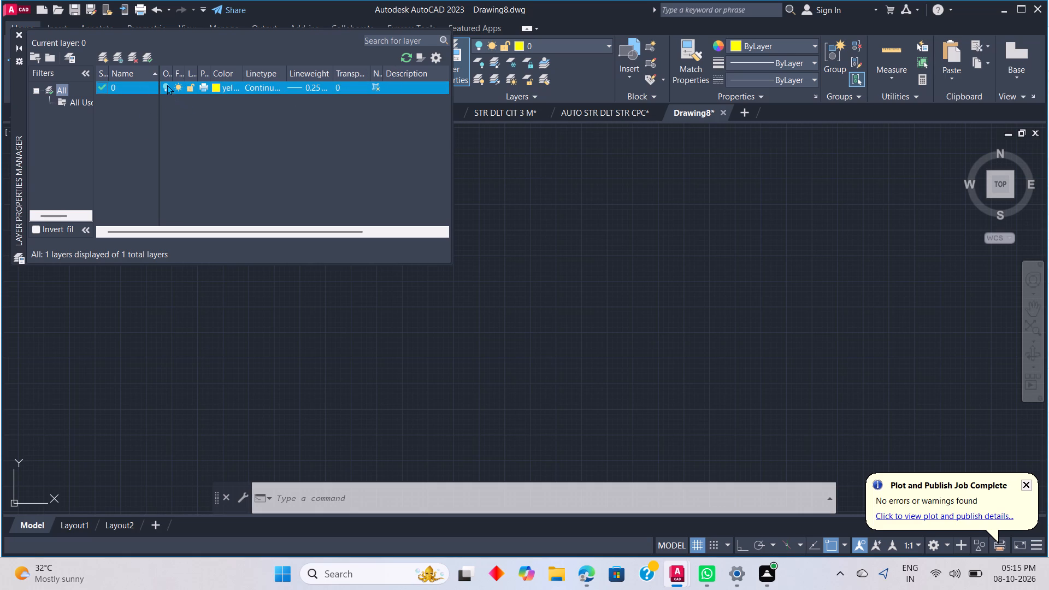
Turn layer 0 back on.
click(167, 85)
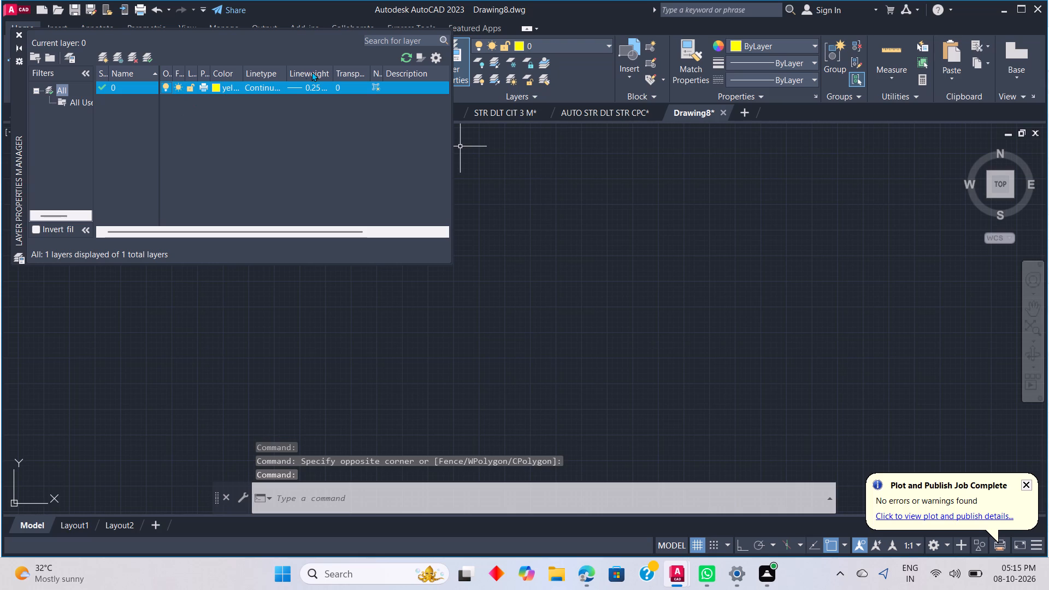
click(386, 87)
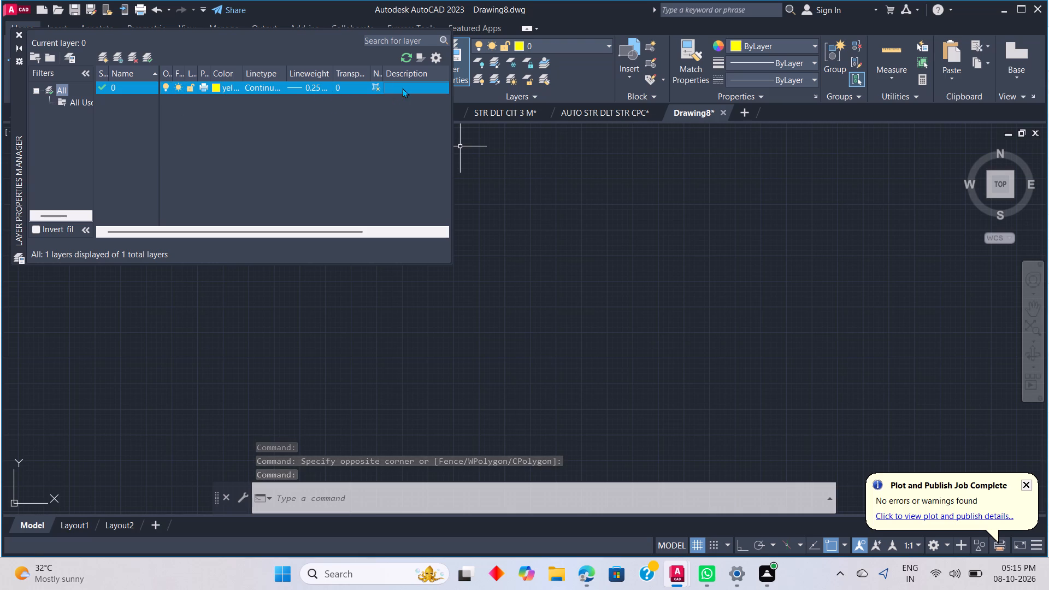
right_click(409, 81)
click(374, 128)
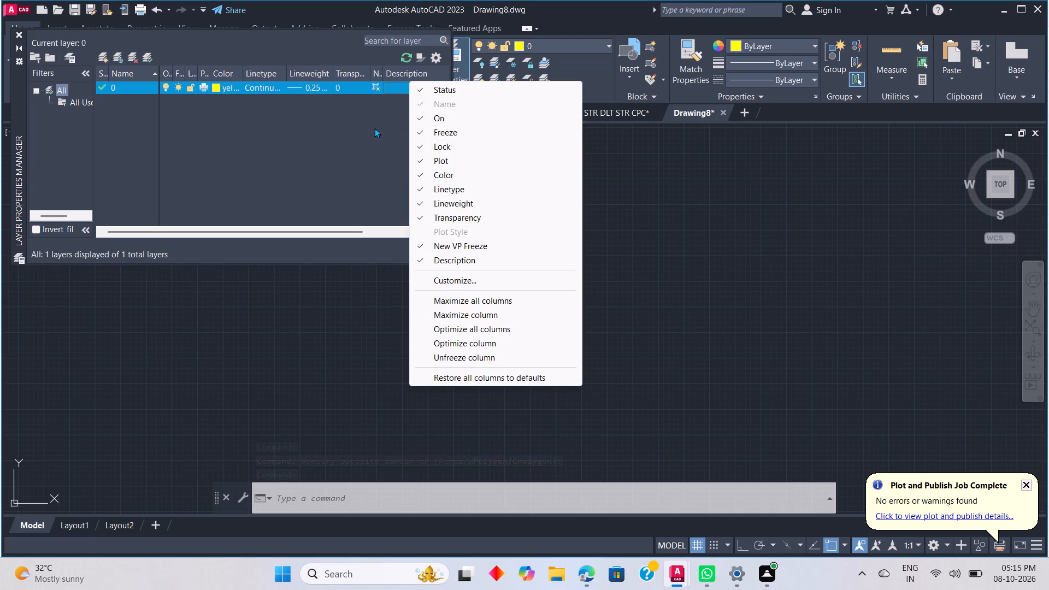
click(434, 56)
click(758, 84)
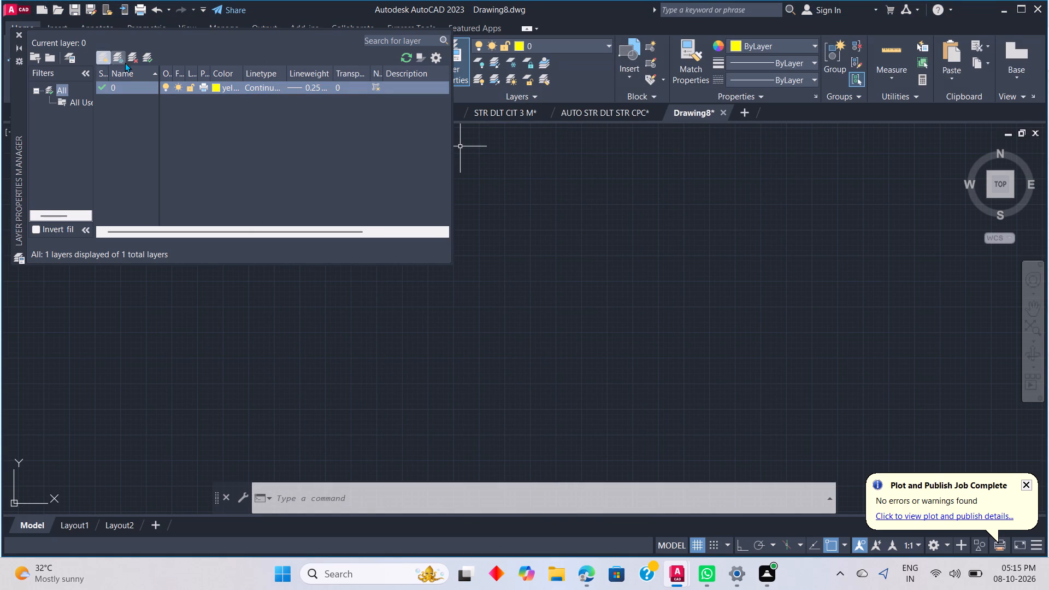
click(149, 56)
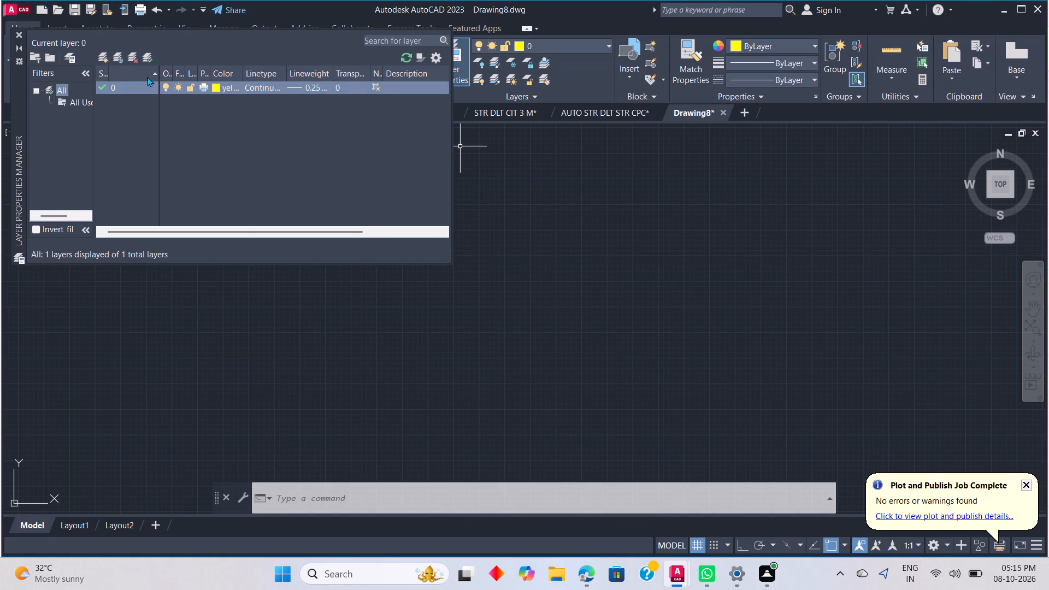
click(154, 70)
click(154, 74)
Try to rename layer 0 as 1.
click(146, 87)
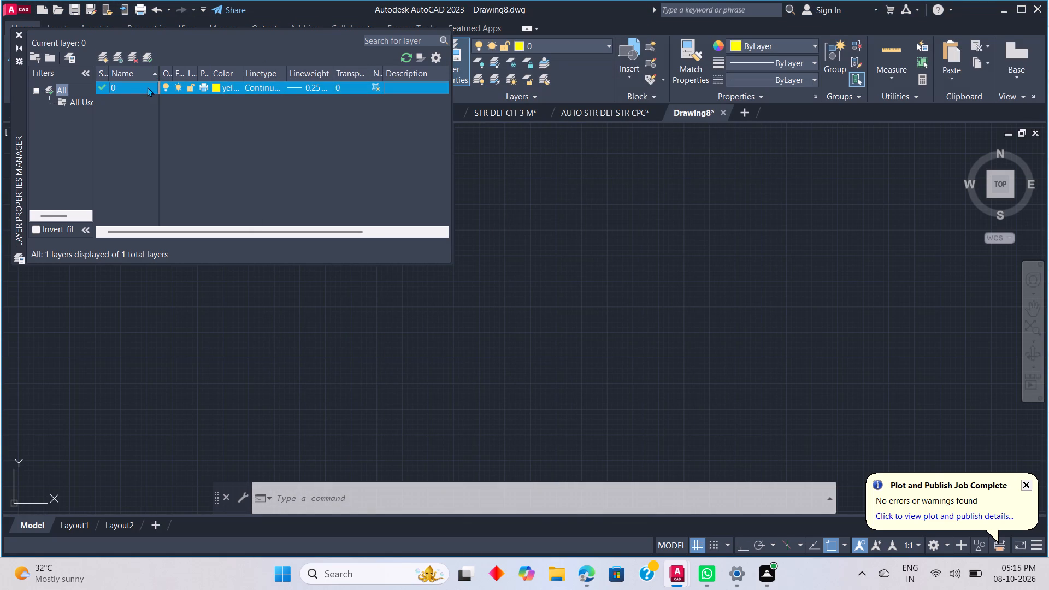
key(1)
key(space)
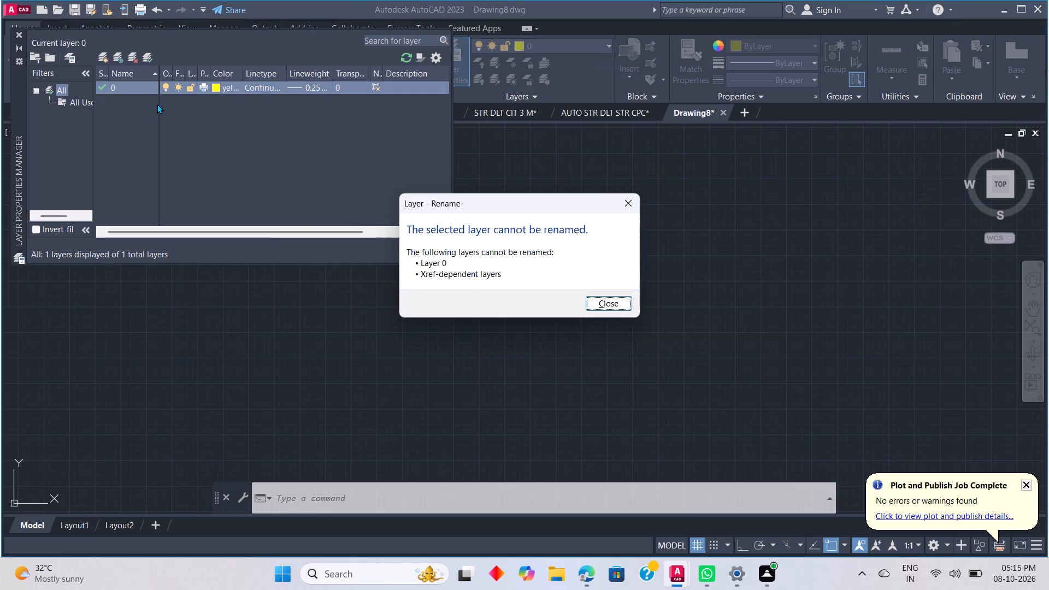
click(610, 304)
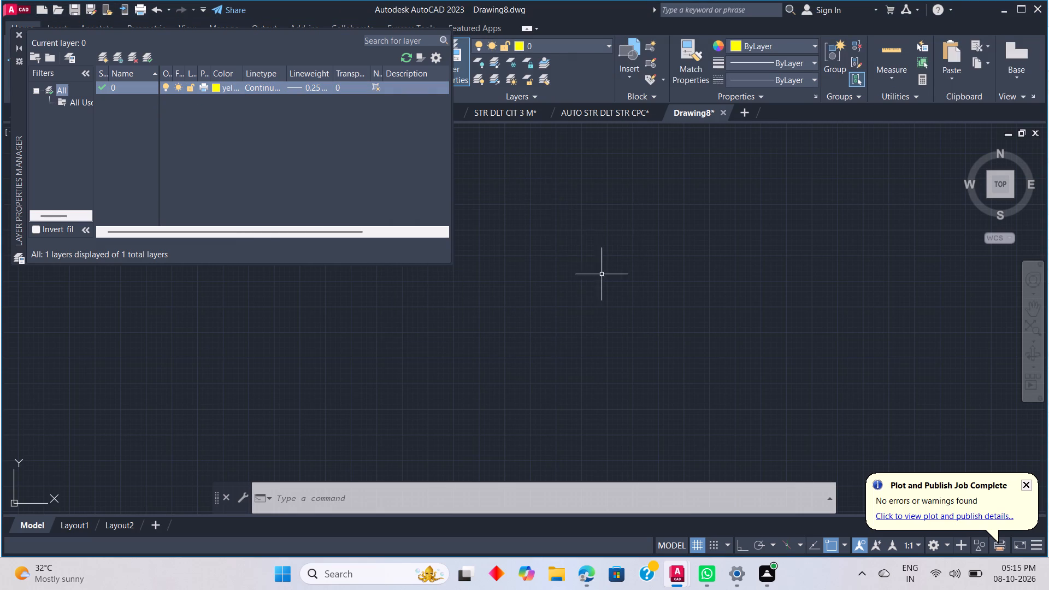
Open the linetype selection of layer 0 and keep the Continuous linetype.
click(282, 88)
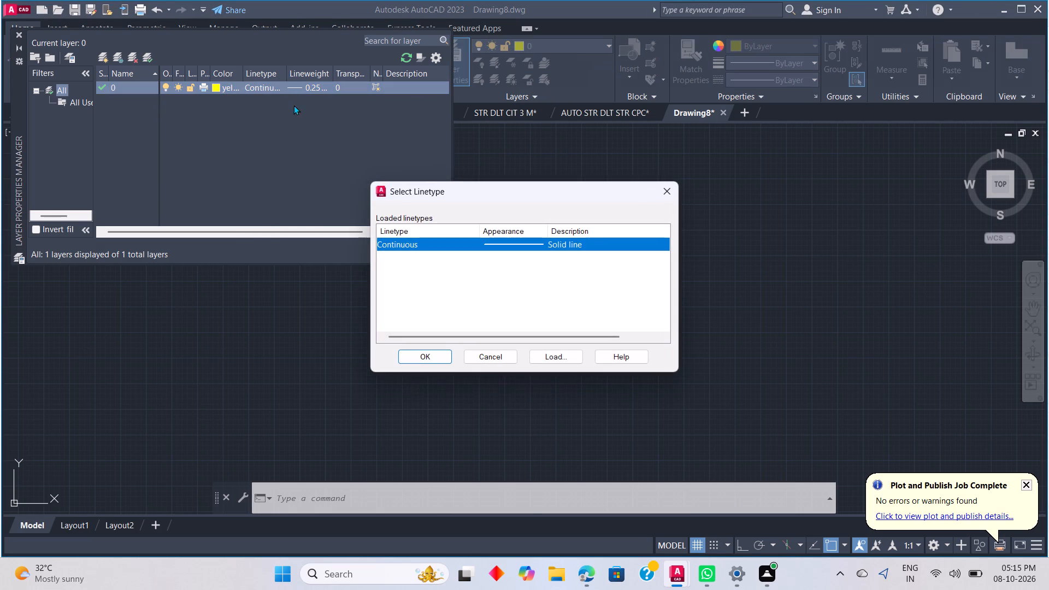
click(439, 352)
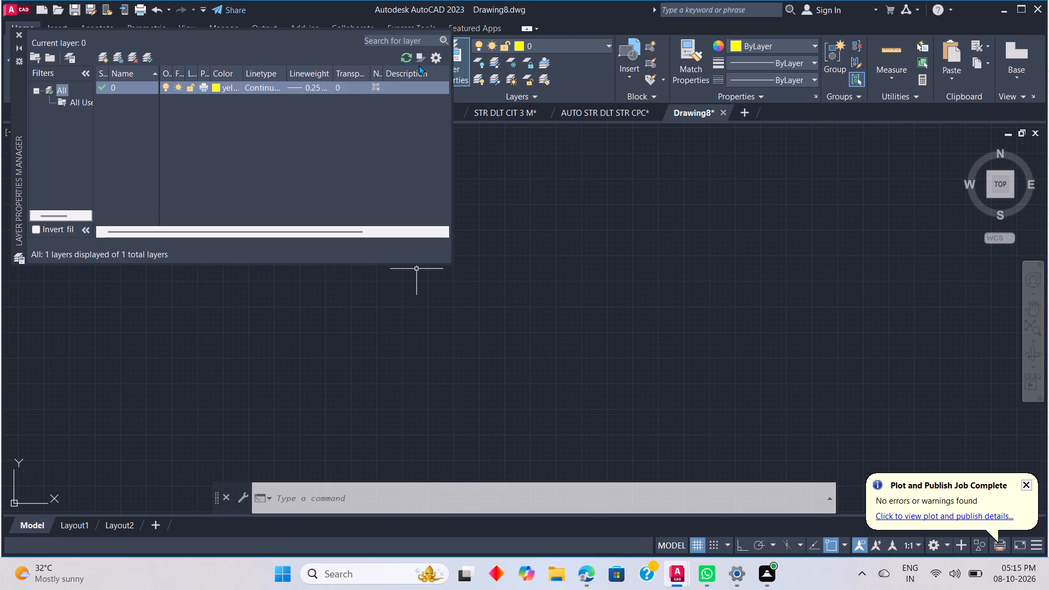
Set the transparency of layer 0 to 1.
key(space)
click(346, 82)
click(340, 85)
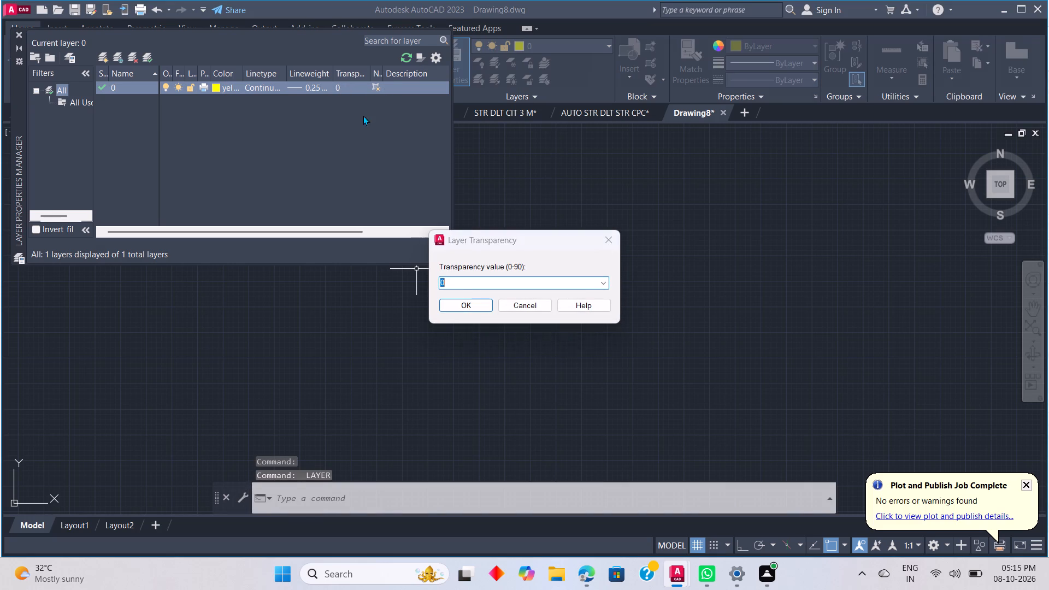
key(1)
key(BackSpace)
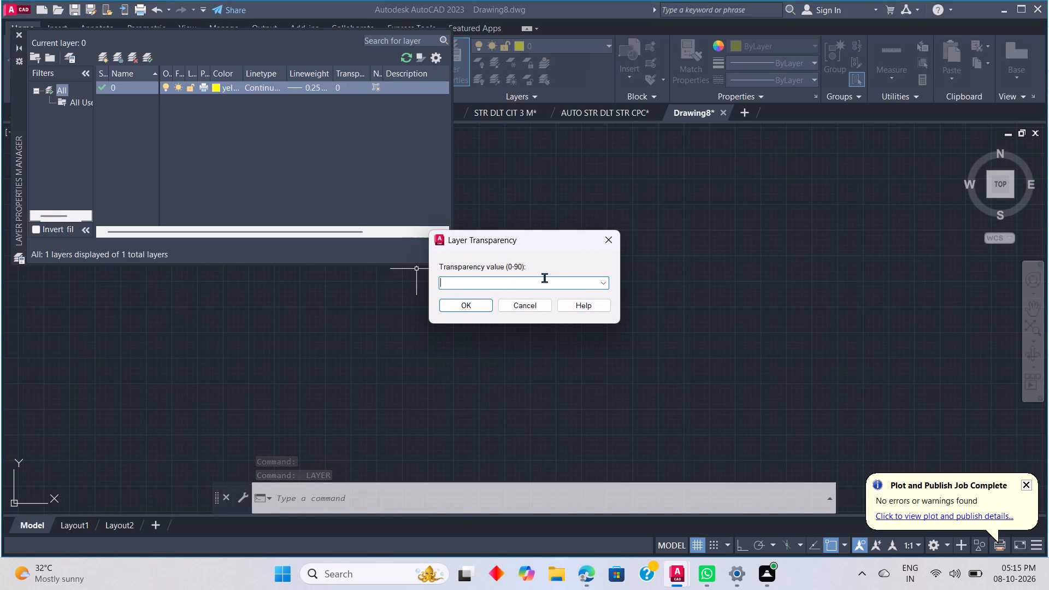
key(1)
key(1)
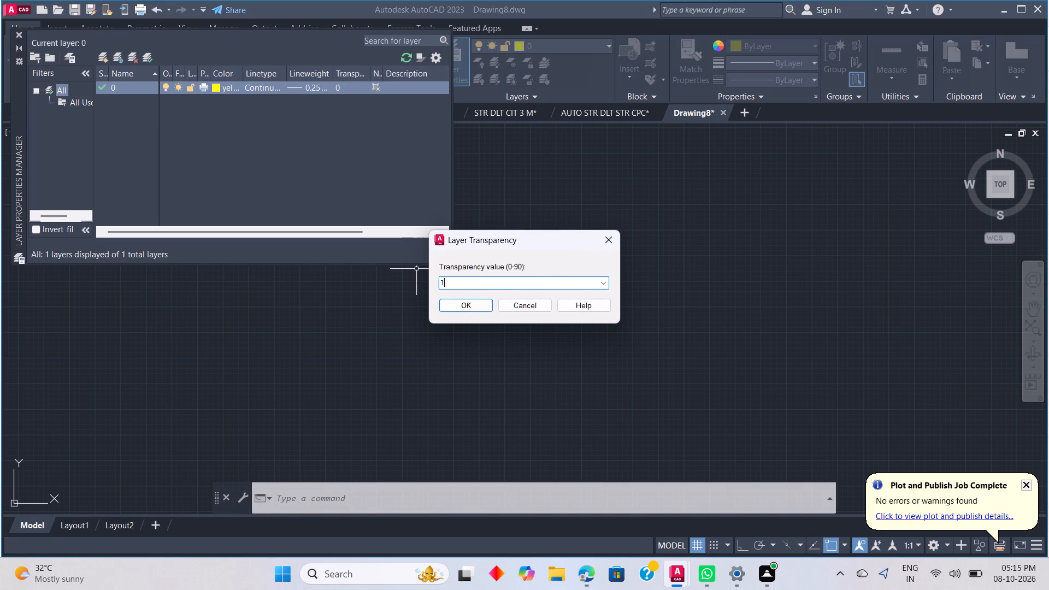
key(BackSpace)
key(Return)
Close the Layer Properties Manager and leave the drawing area with no selection or command active.
click(526, 212)
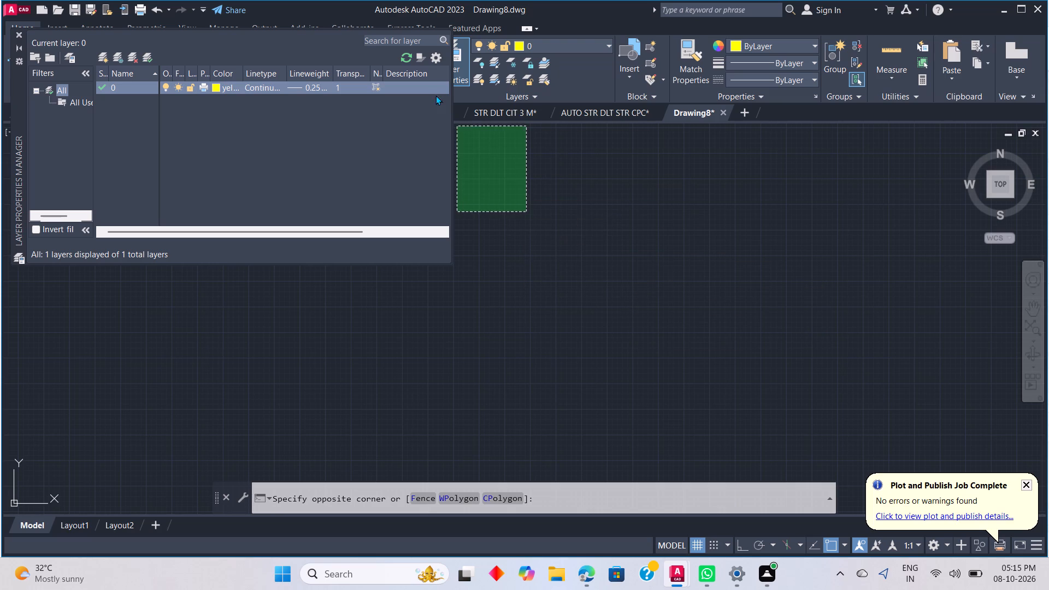
click(17, 36)
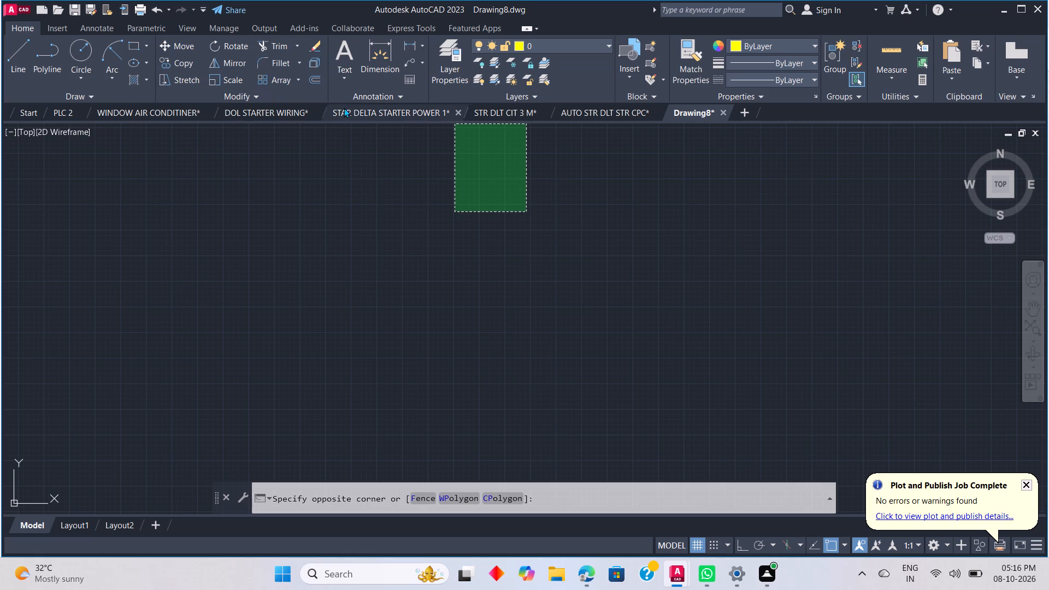
key(l)
key(Escape)
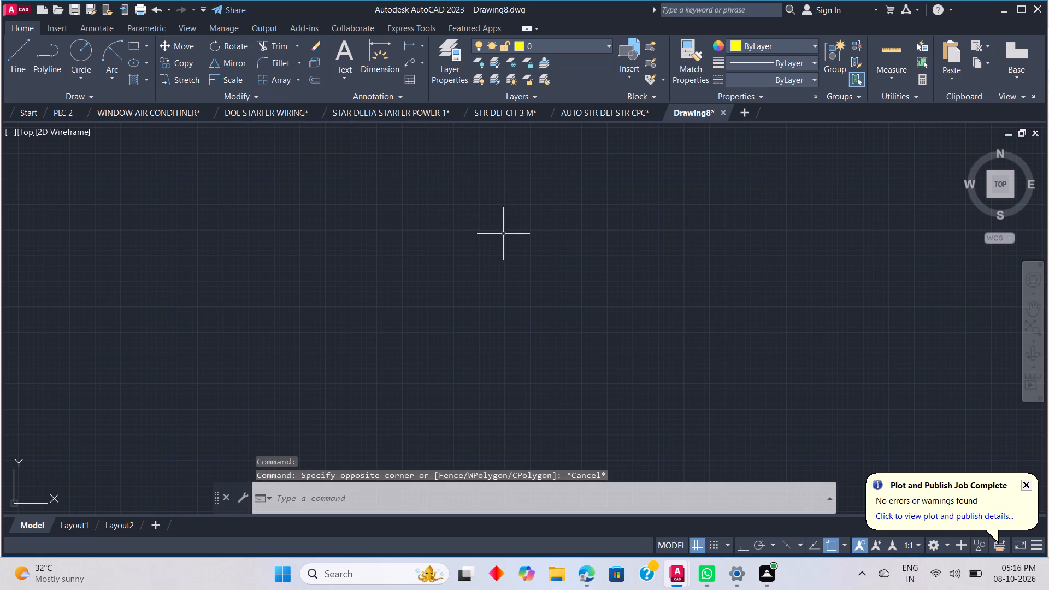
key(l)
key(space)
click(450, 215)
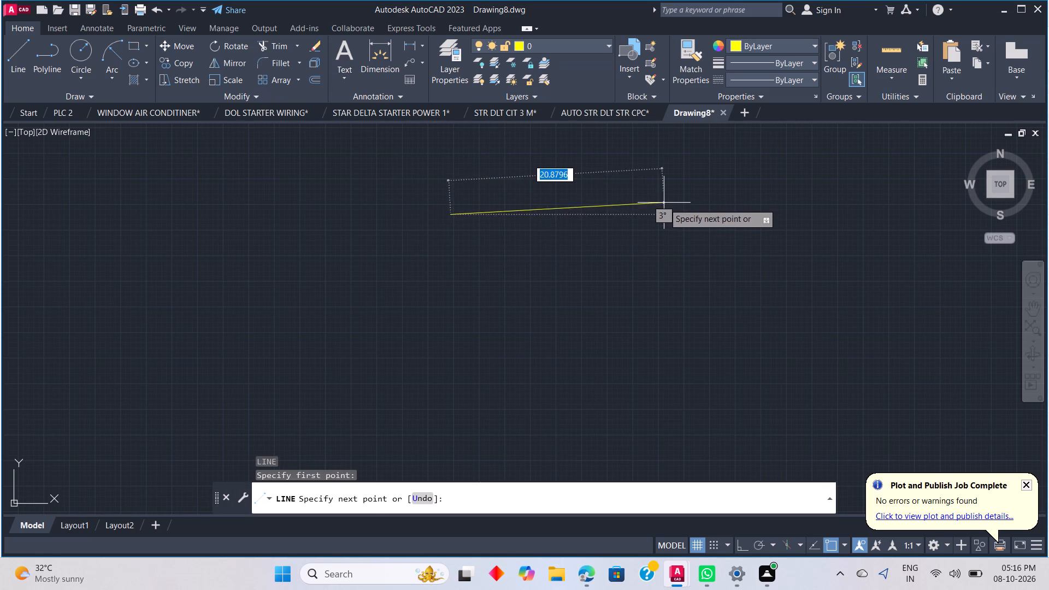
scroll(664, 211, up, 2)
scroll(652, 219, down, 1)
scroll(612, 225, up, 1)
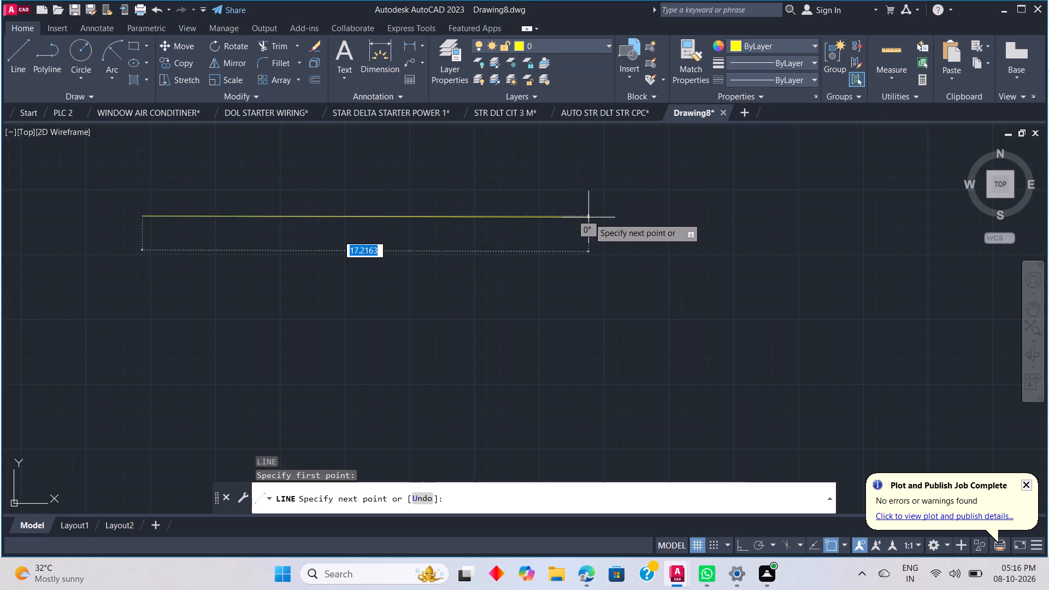
Turn on Ortho mode to restrict drawing to horizontal and vertical directions.
click(739, 538)
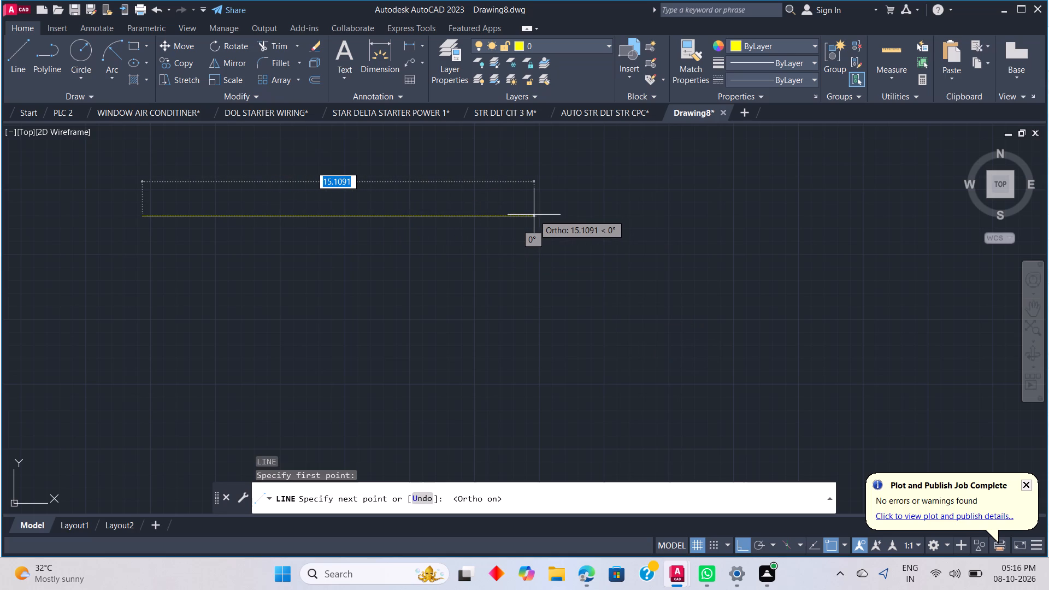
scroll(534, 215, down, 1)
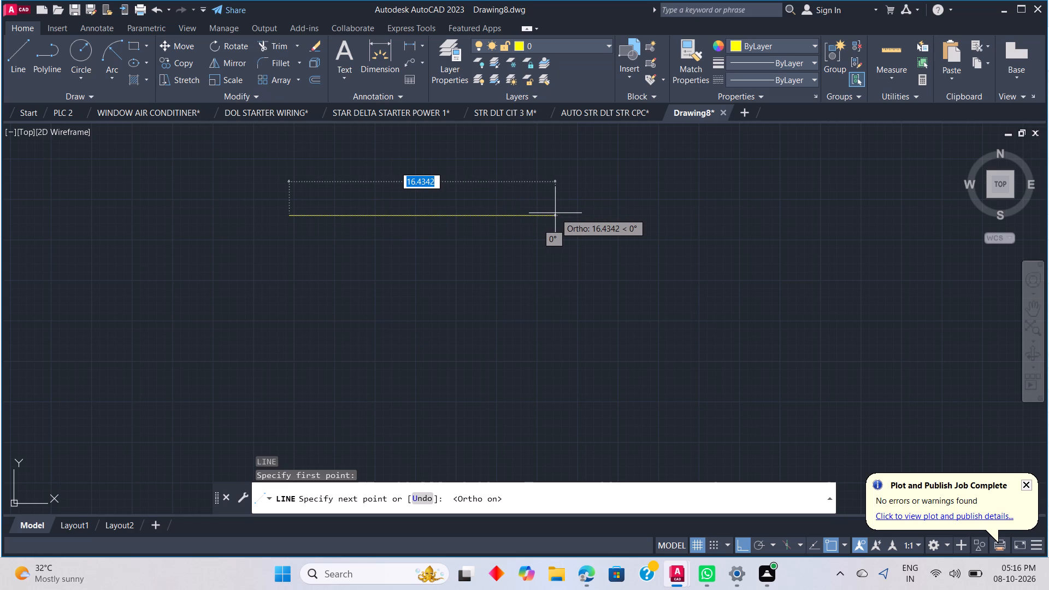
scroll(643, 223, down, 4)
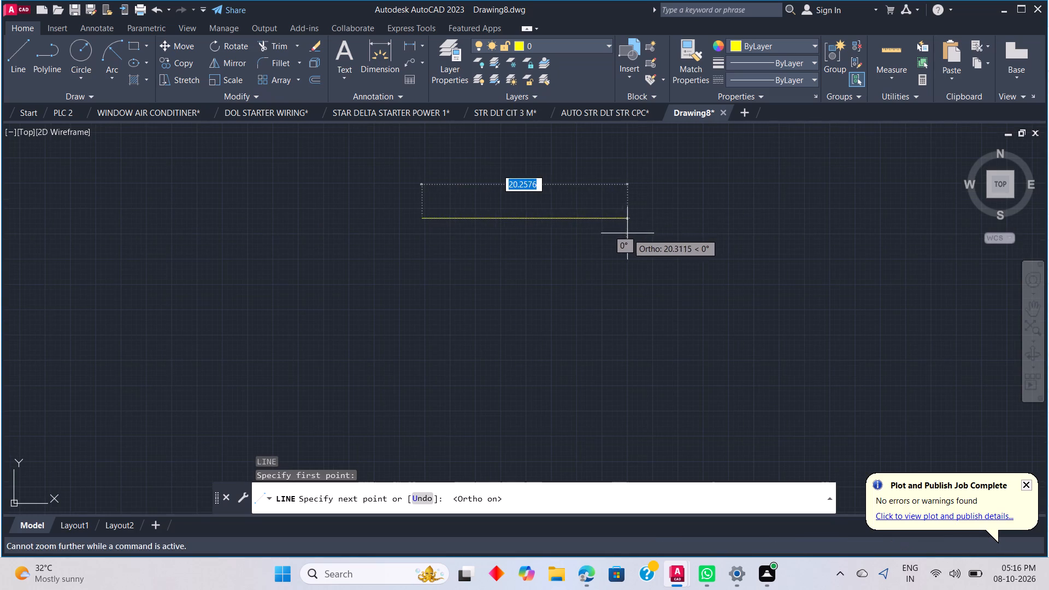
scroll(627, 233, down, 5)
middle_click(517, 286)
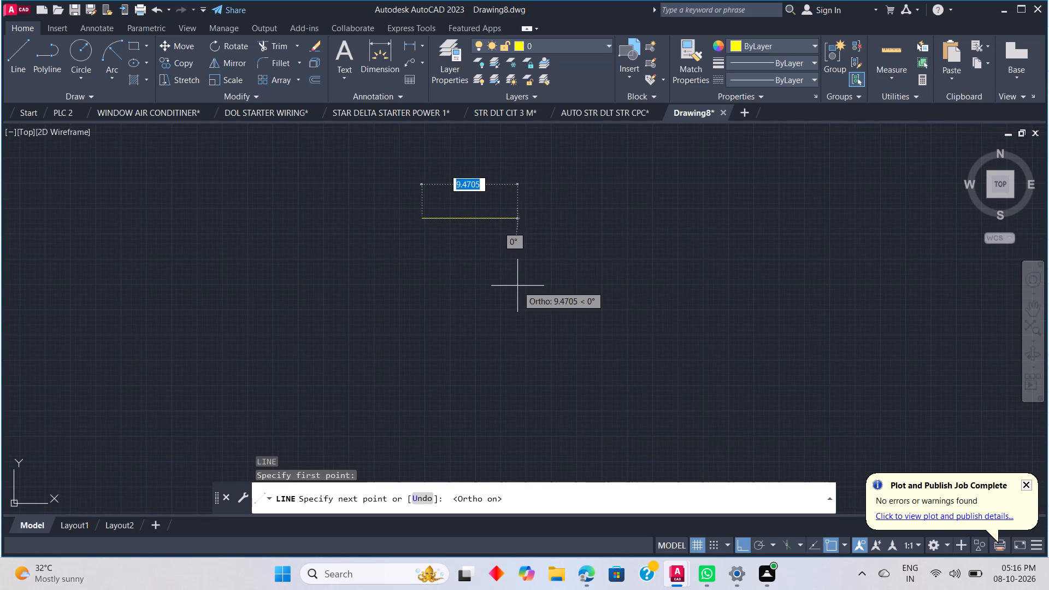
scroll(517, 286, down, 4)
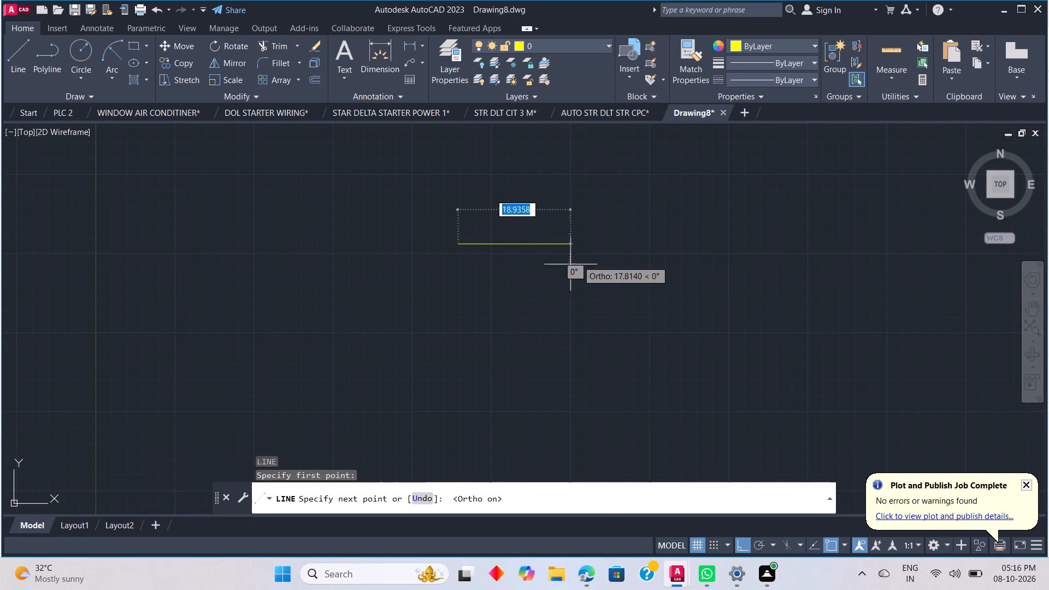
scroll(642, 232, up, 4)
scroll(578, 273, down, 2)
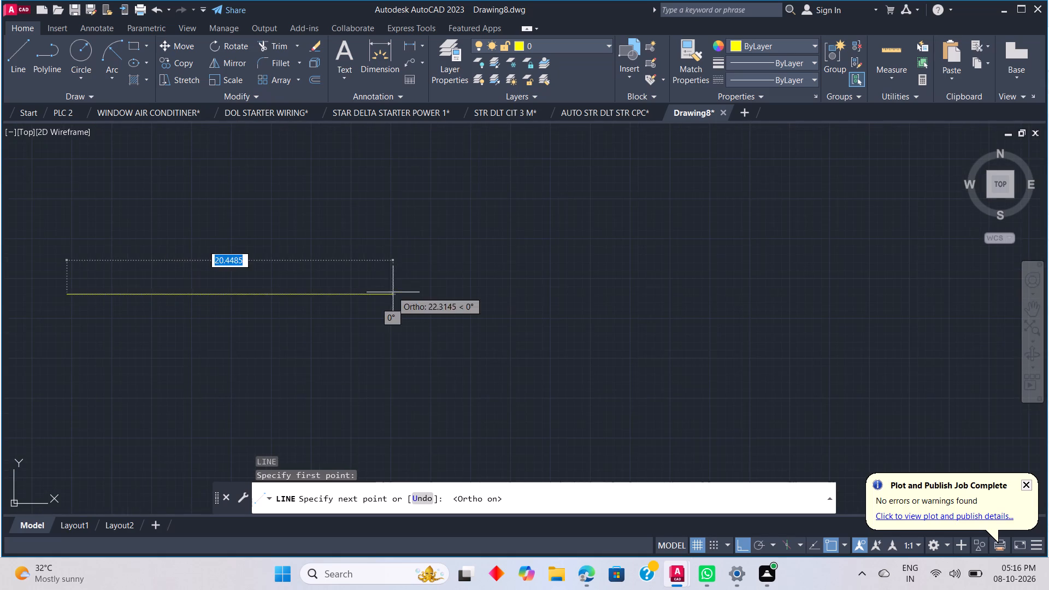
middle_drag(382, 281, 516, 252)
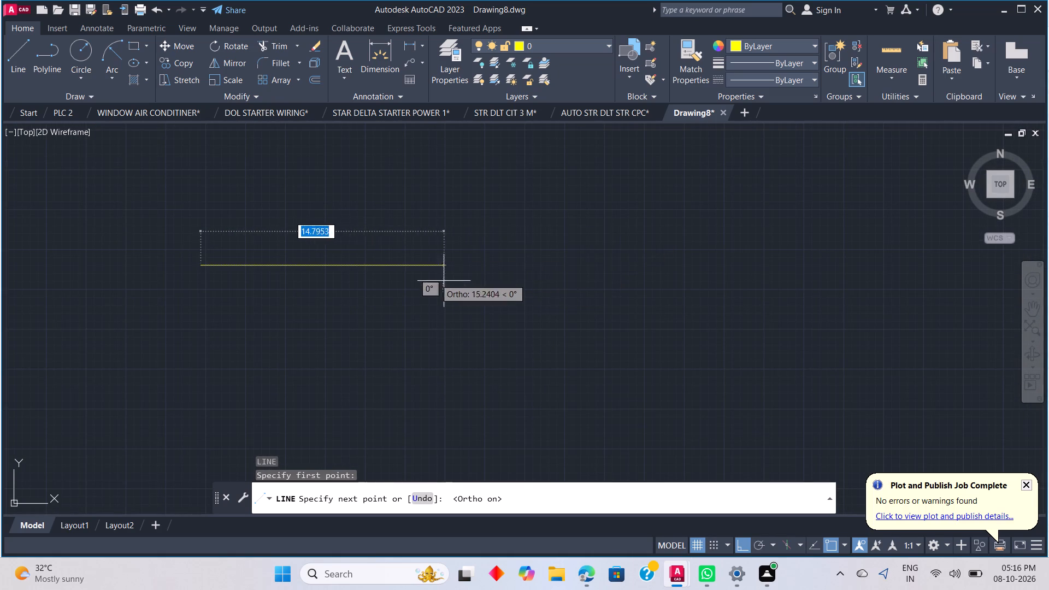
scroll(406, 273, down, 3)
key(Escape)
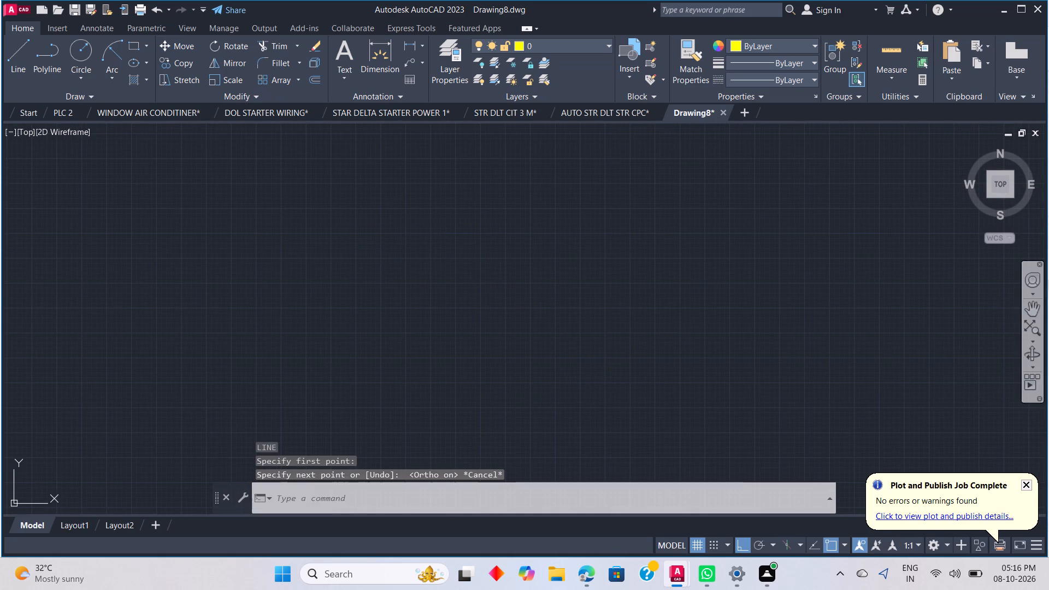
Draw a single horizontal line on layer 0 in an empty part of the model space.
click(1029, 306)
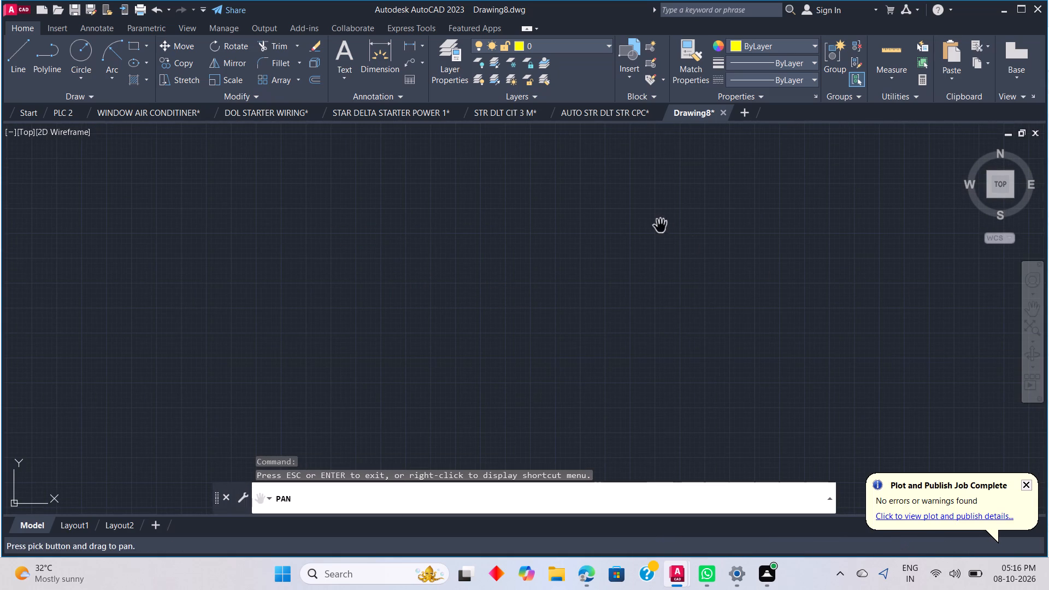
scroll(621, 255, down, 7)
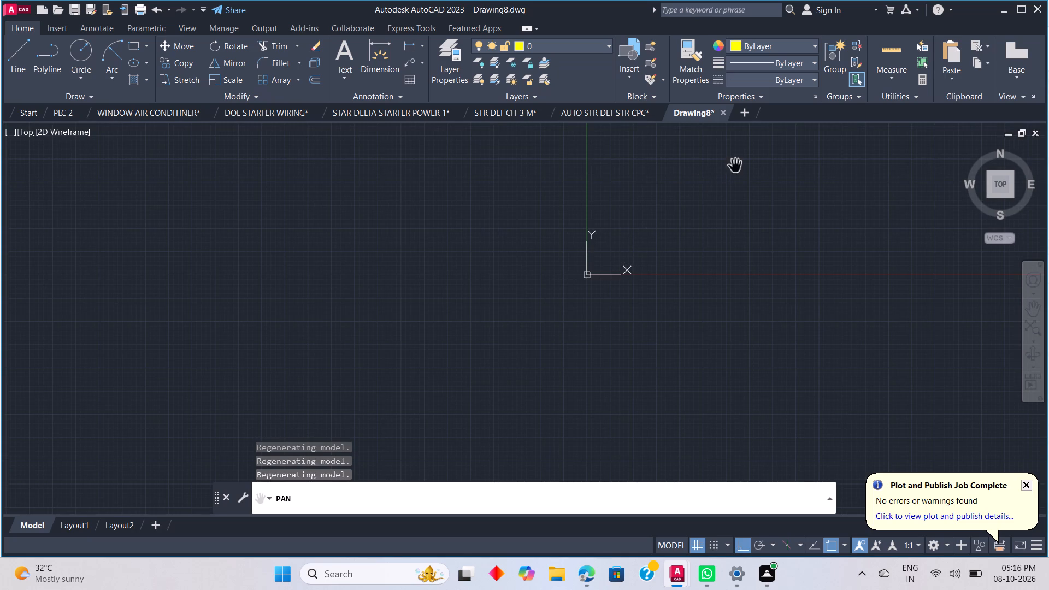
drag(737, 166, 10, 397)
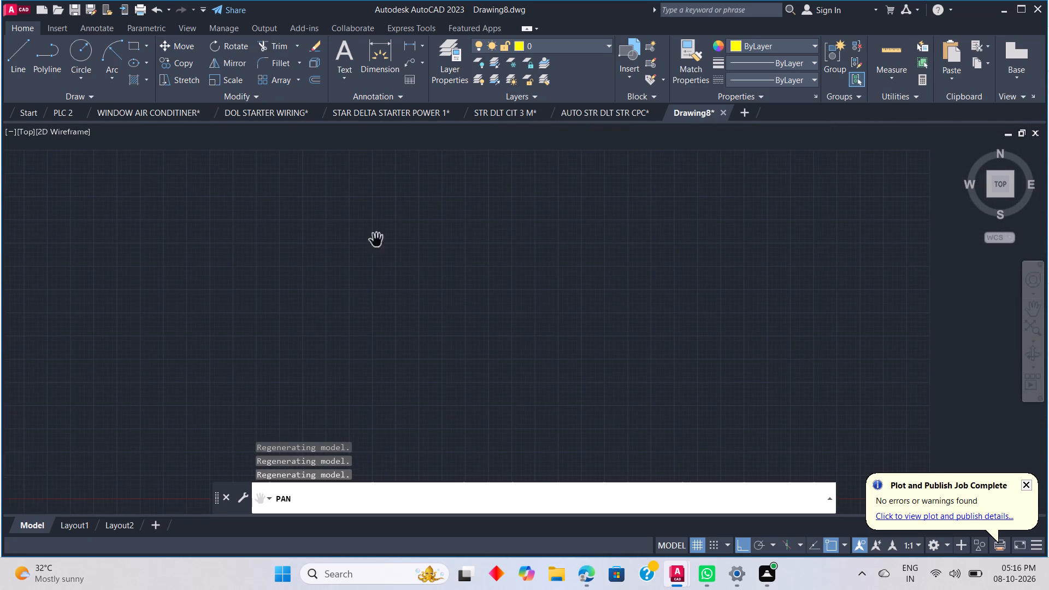
drag(570, 143, 405, 398)
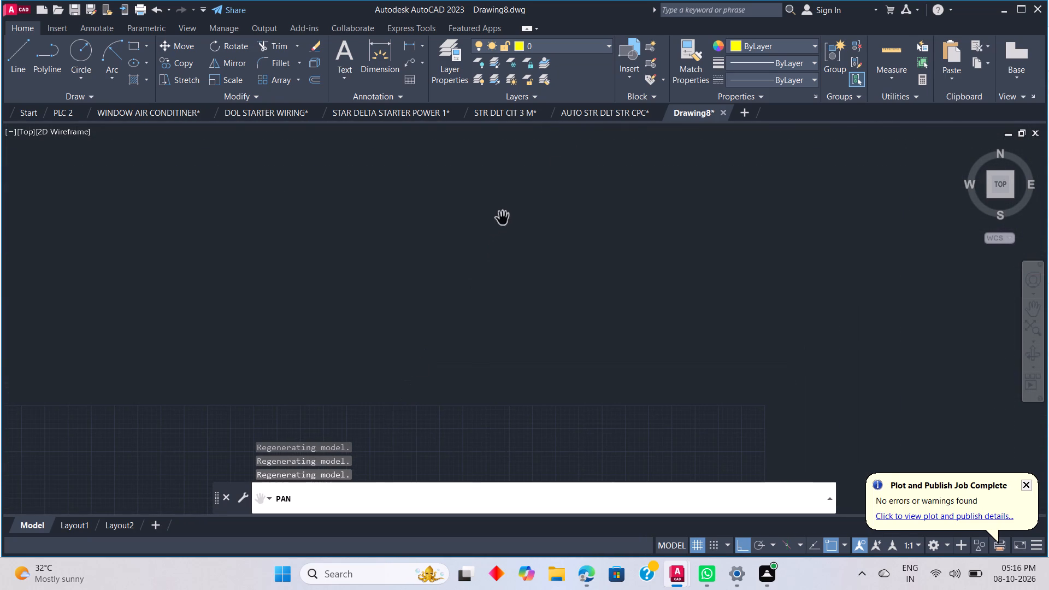
drag(503, 217, 459, 291)
click(497, 228)
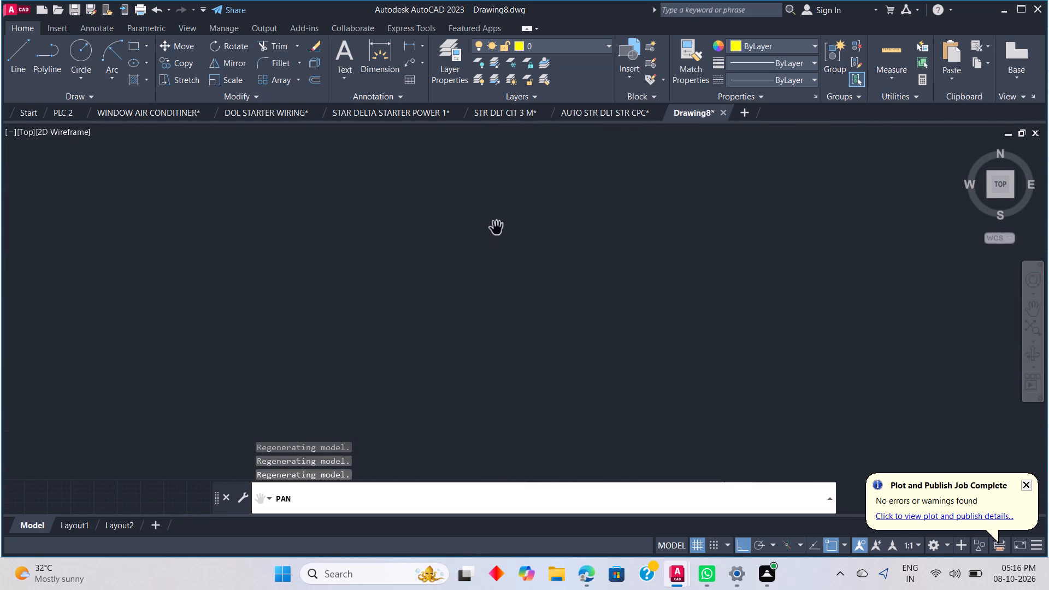
key(Escape)
key(l)
key(space)
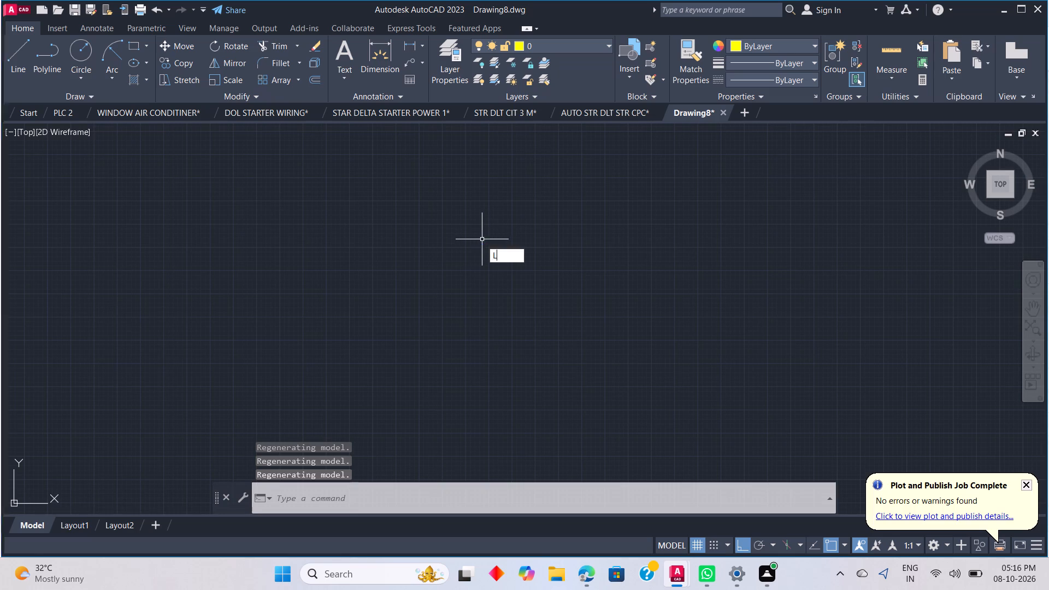
click(443, 202)
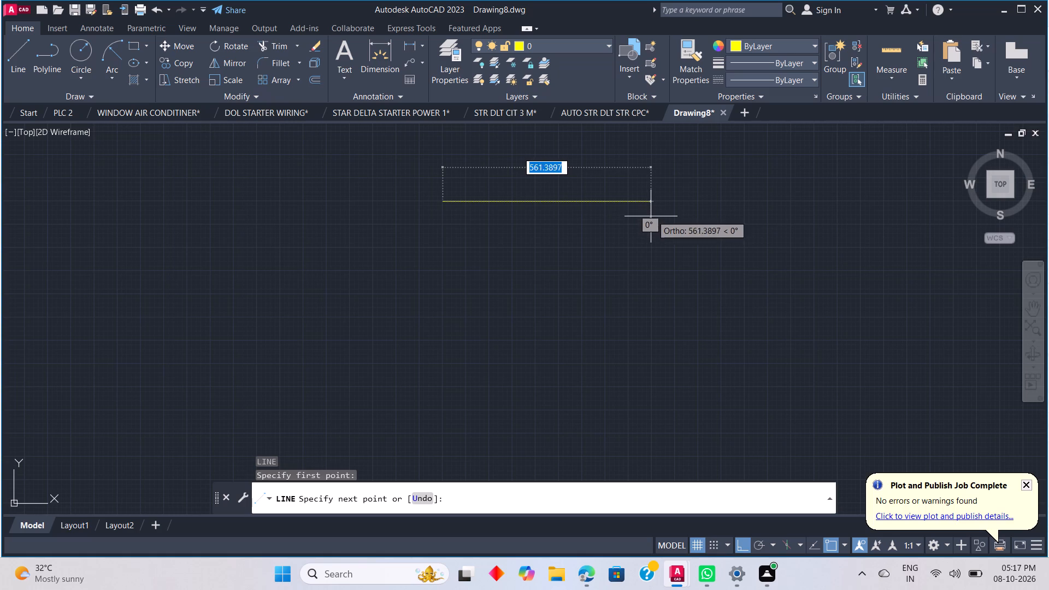
click(674, 213)
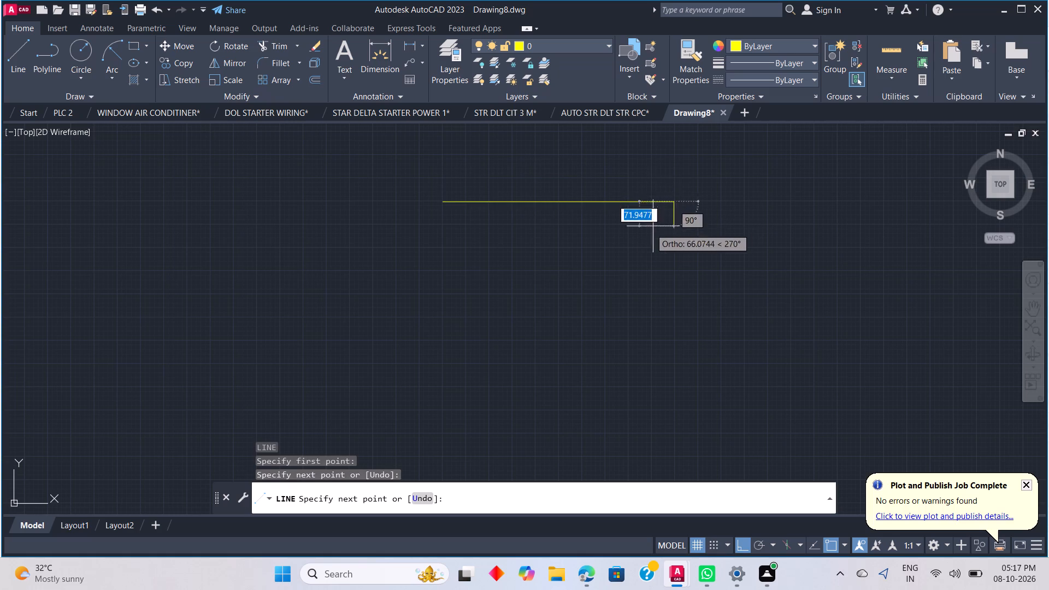
key(Escape)
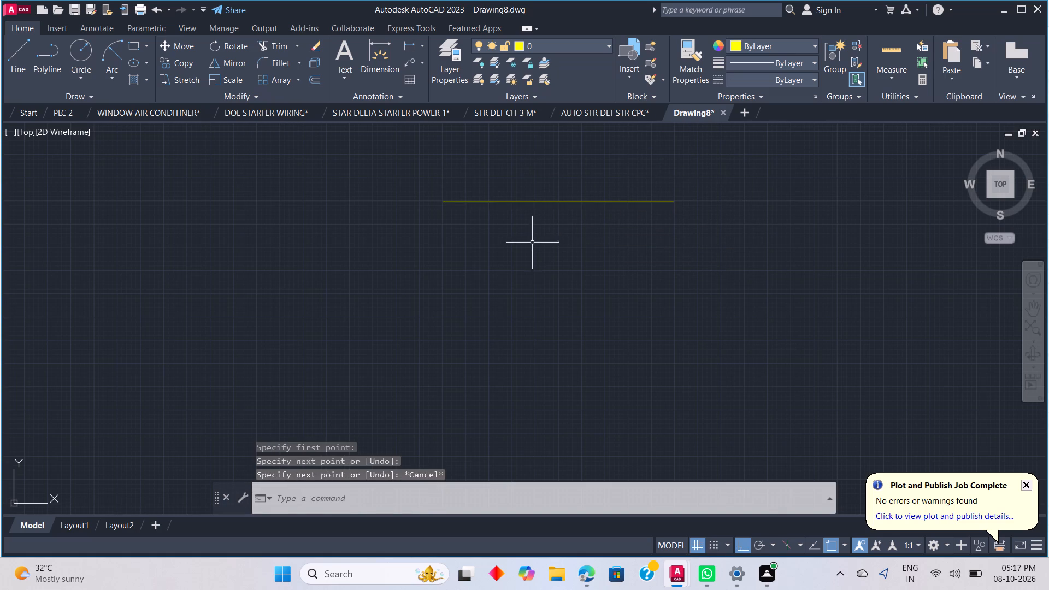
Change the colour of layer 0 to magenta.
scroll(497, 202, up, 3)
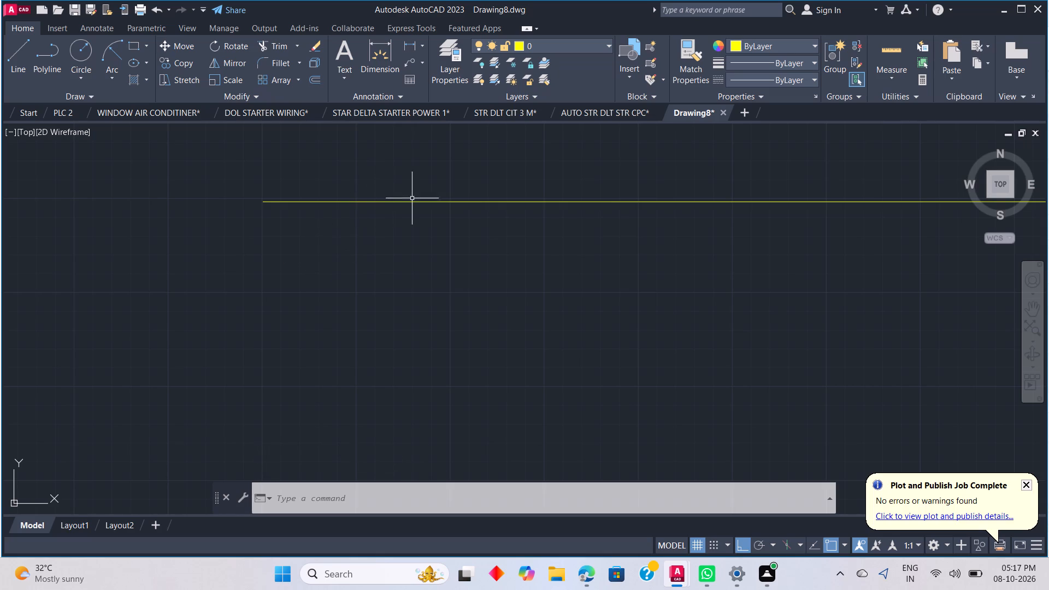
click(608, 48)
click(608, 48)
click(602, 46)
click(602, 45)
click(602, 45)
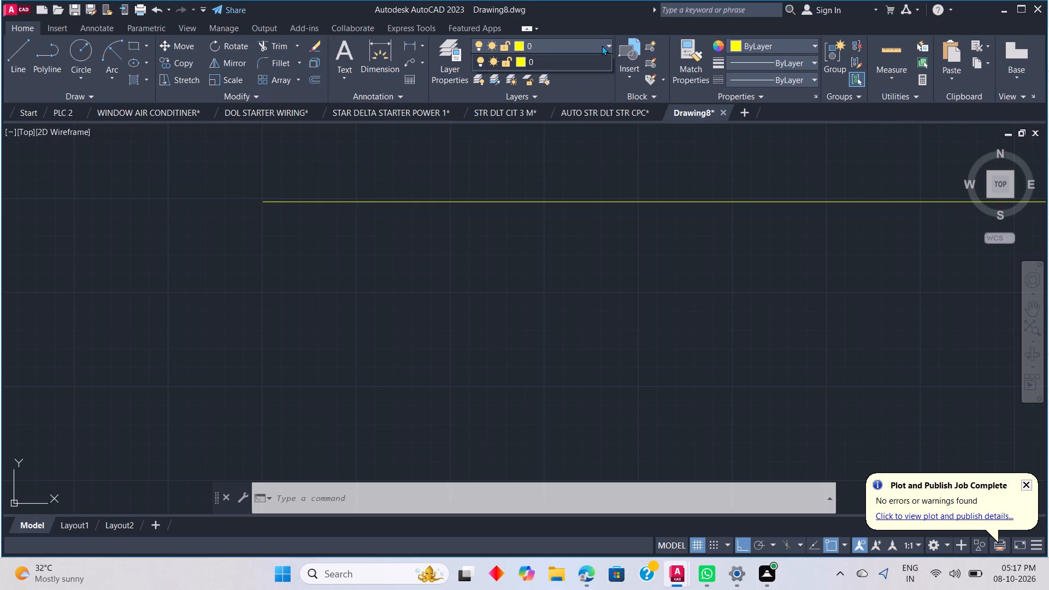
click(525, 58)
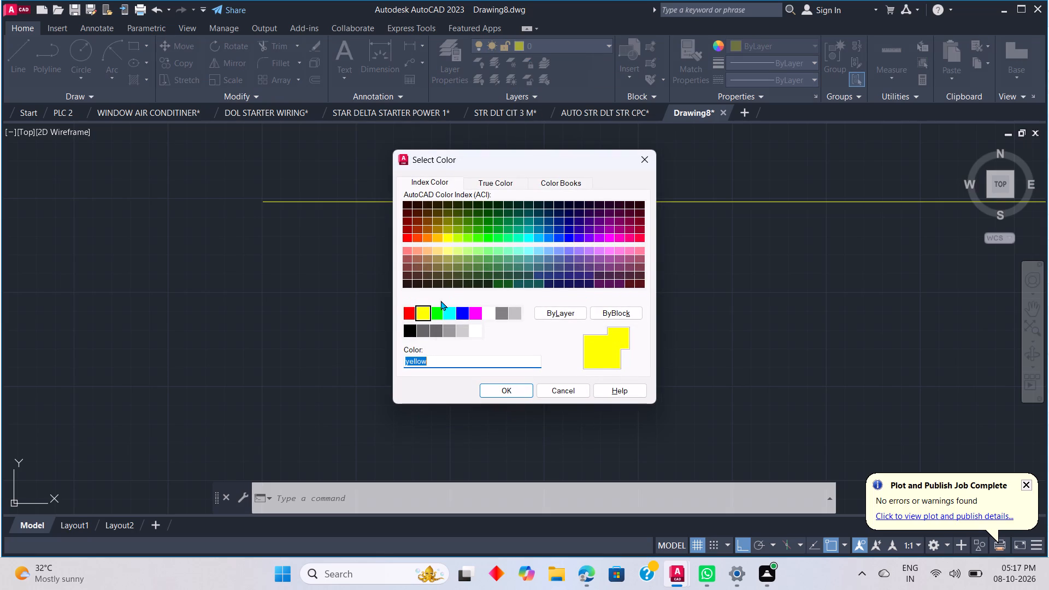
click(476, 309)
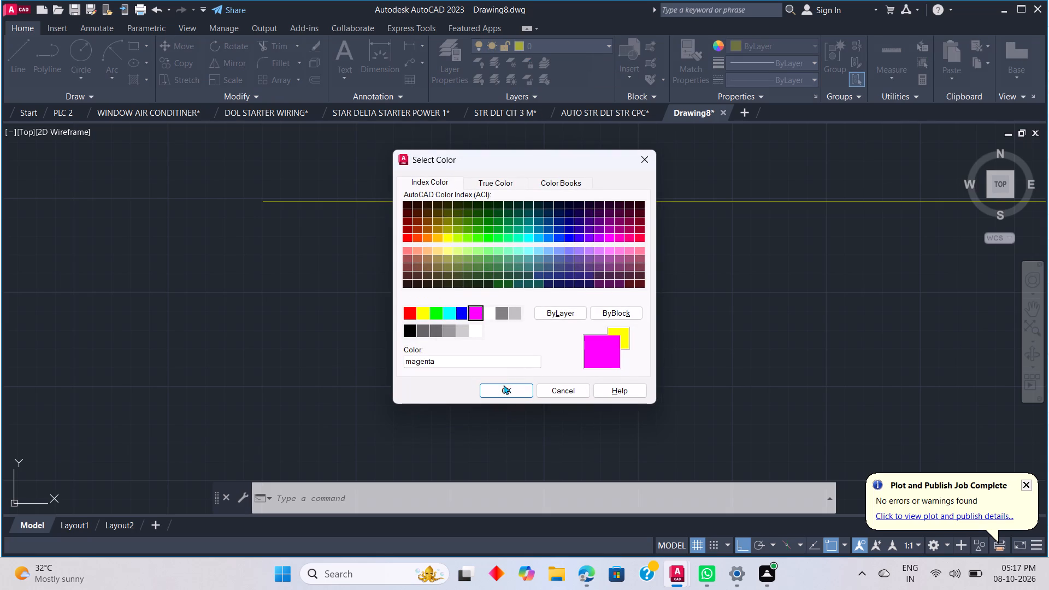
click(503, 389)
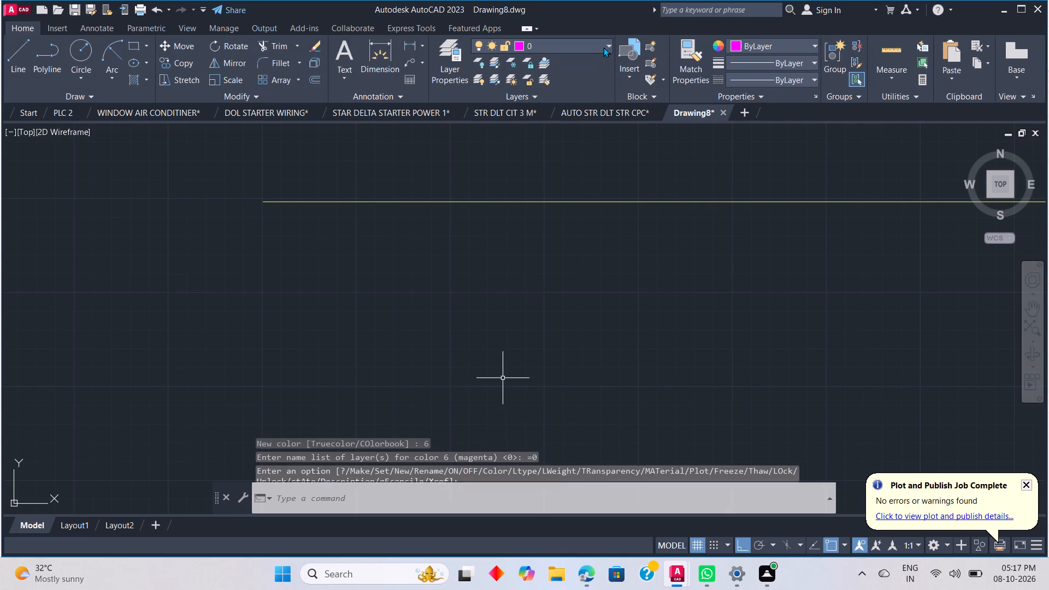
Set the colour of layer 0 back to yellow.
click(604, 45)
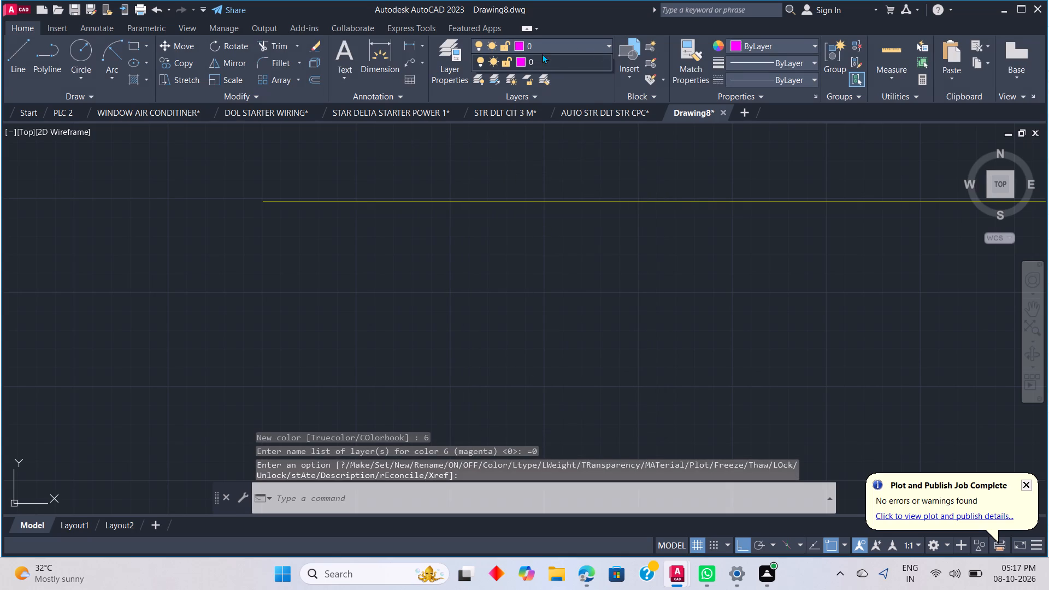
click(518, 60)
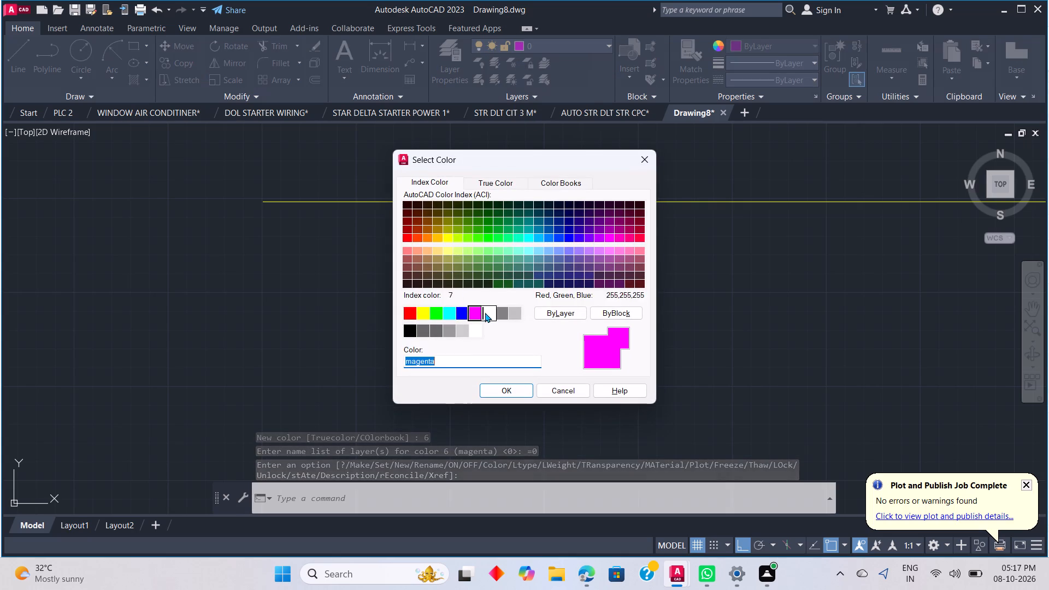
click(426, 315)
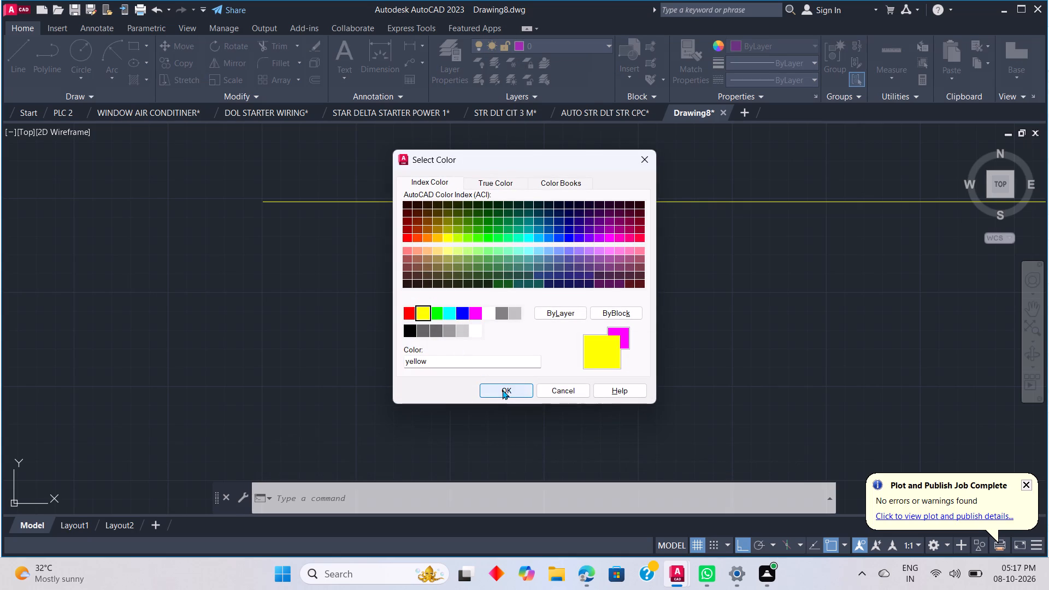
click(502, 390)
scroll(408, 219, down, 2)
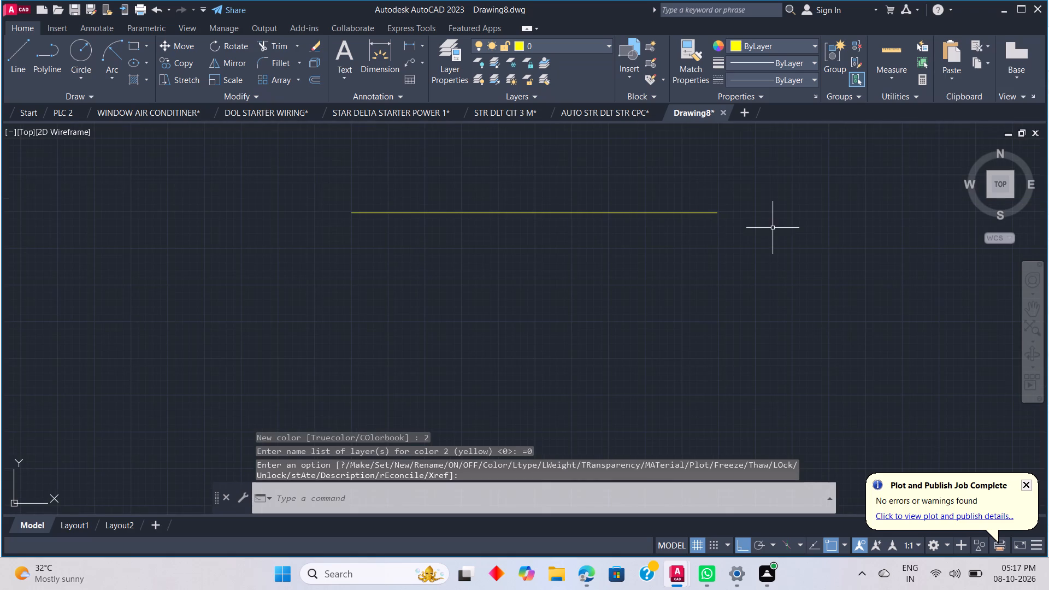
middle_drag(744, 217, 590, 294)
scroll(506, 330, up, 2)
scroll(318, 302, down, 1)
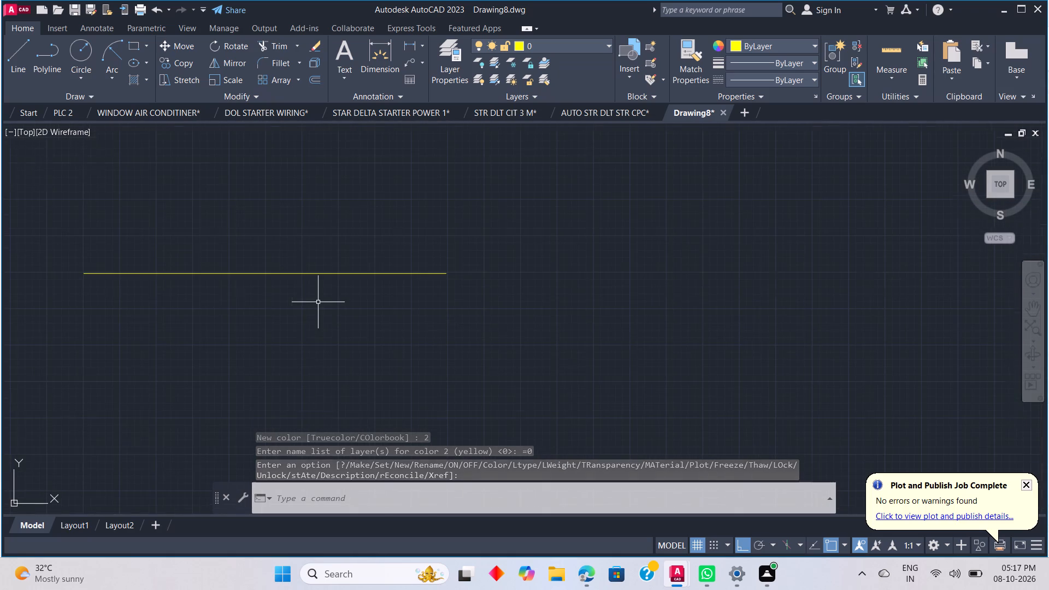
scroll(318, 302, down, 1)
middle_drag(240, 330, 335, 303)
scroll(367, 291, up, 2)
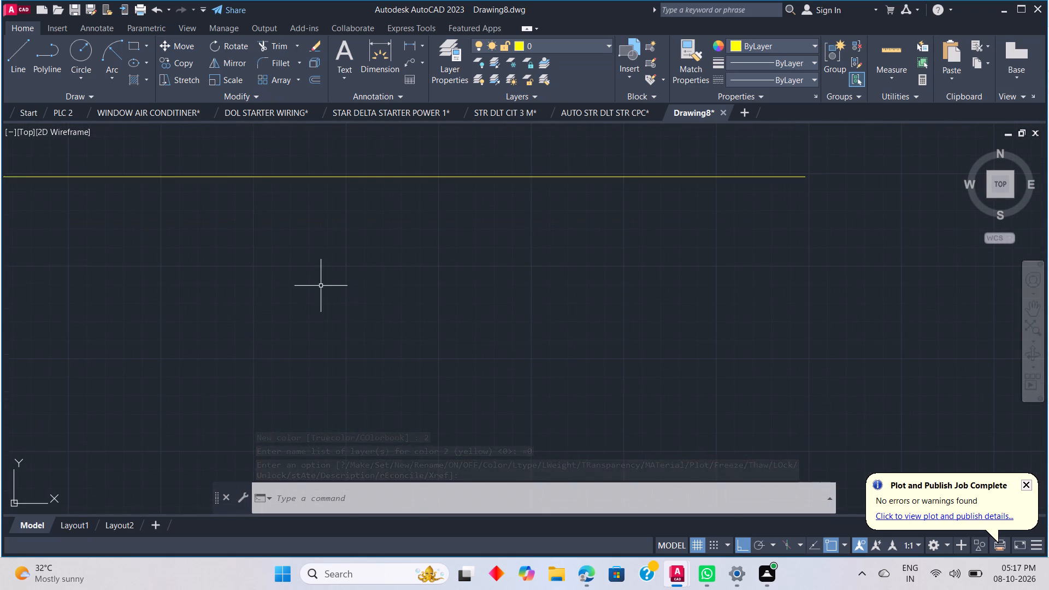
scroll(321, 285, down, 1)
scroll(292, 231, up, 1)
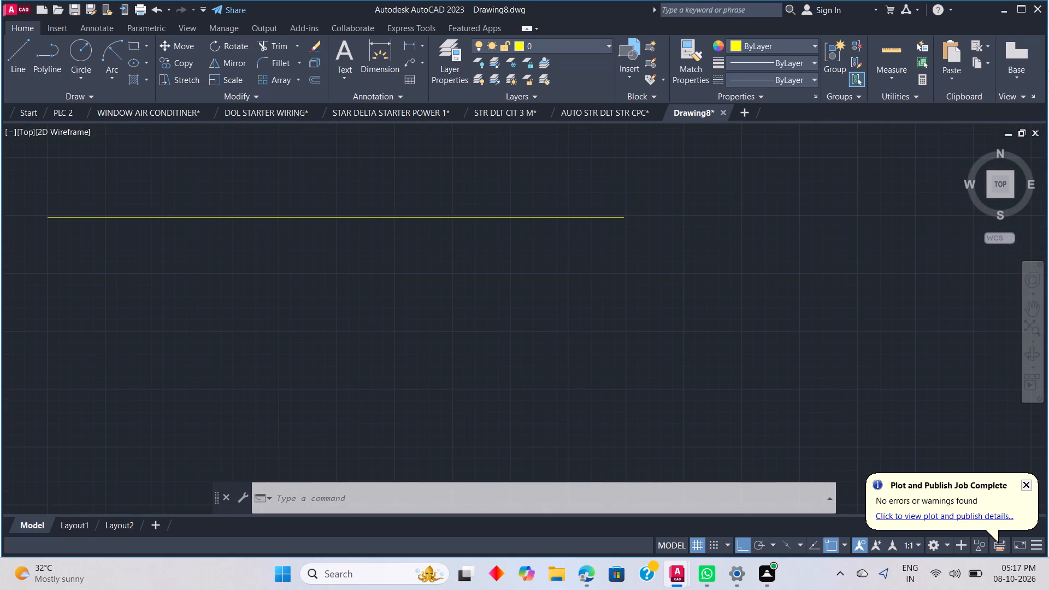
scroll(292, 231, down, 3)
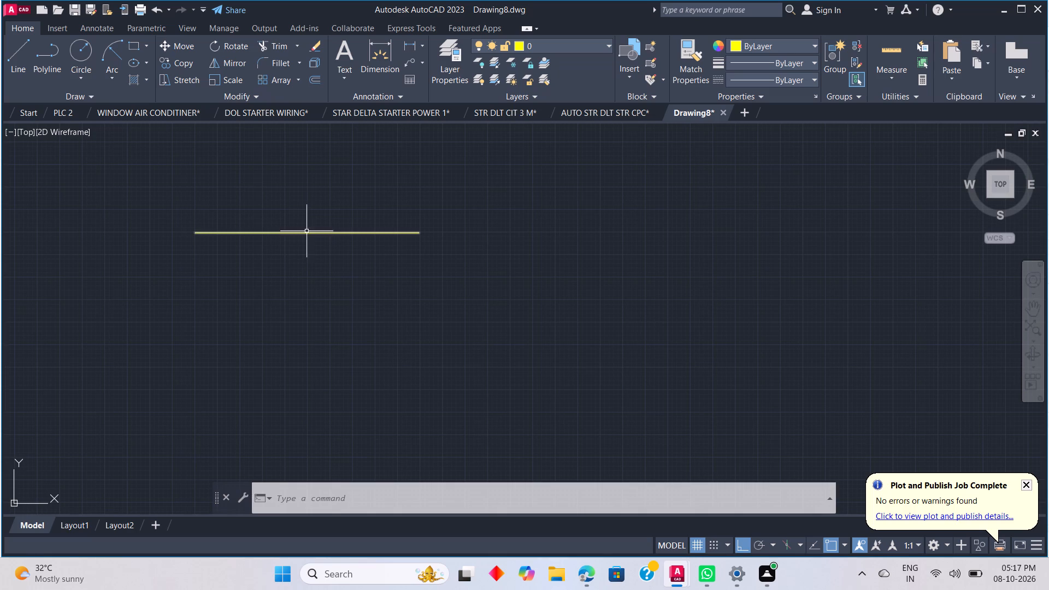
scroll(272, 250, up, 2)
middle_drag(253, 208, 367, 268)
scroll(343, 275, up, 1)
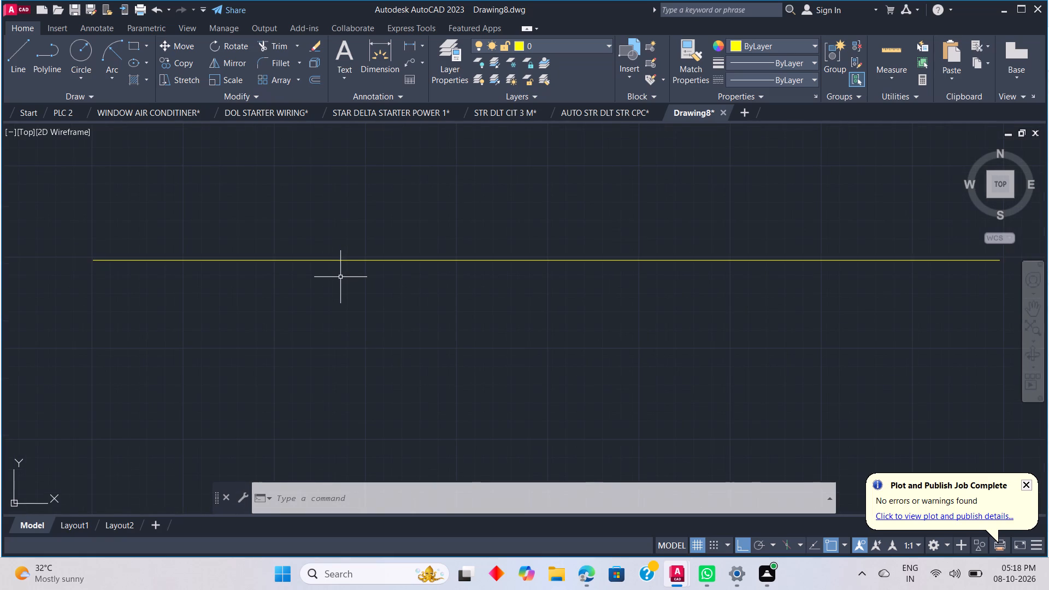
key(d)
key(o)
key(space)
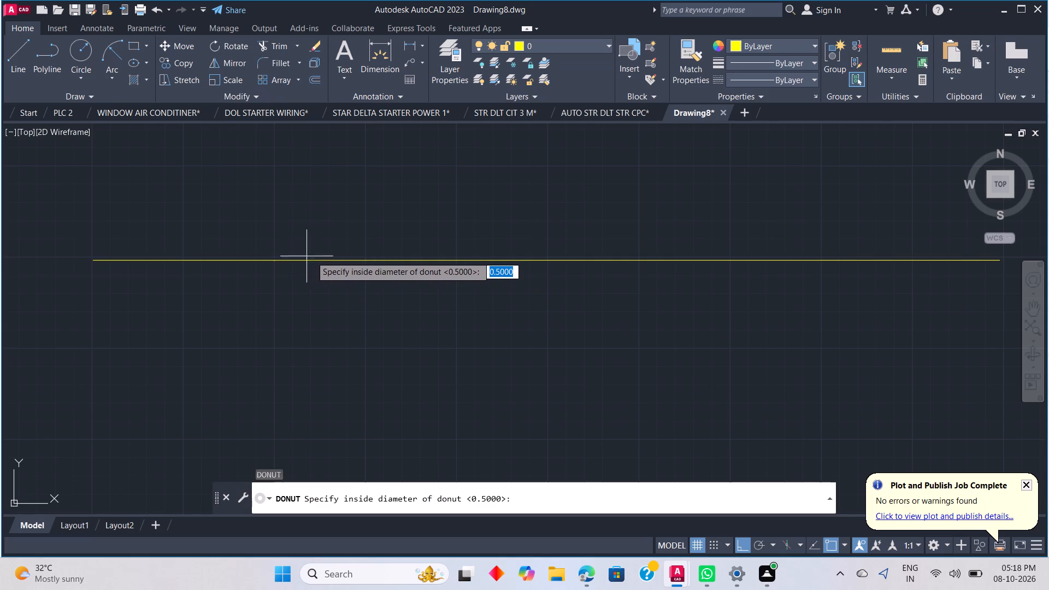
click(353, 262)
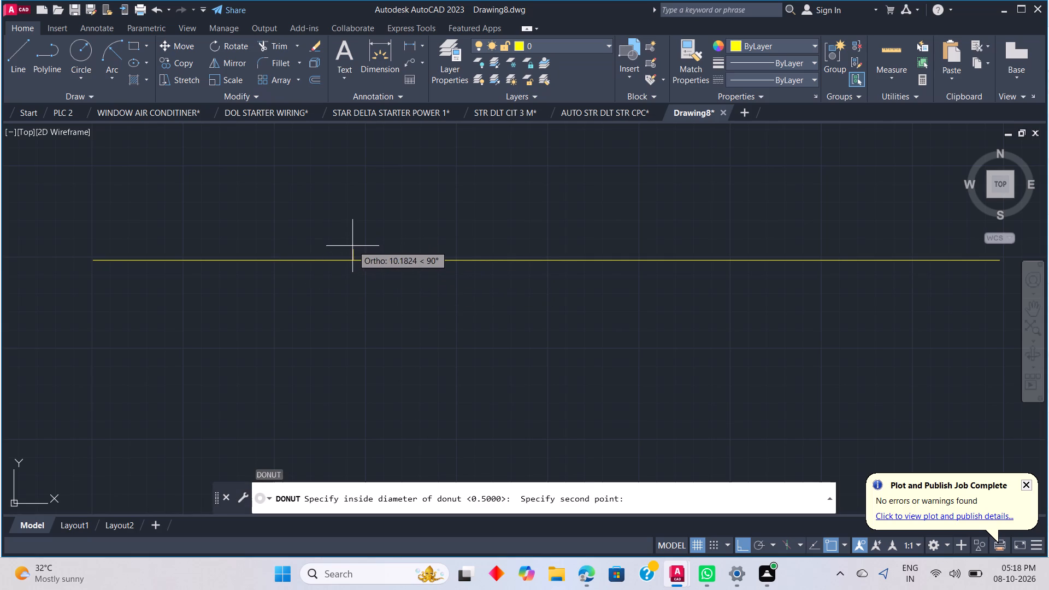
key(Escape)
Place a donut with inside diameter 5 and outside diameter 5, centred on the horizontal line near its left end.
key(space)
click(251, 194)
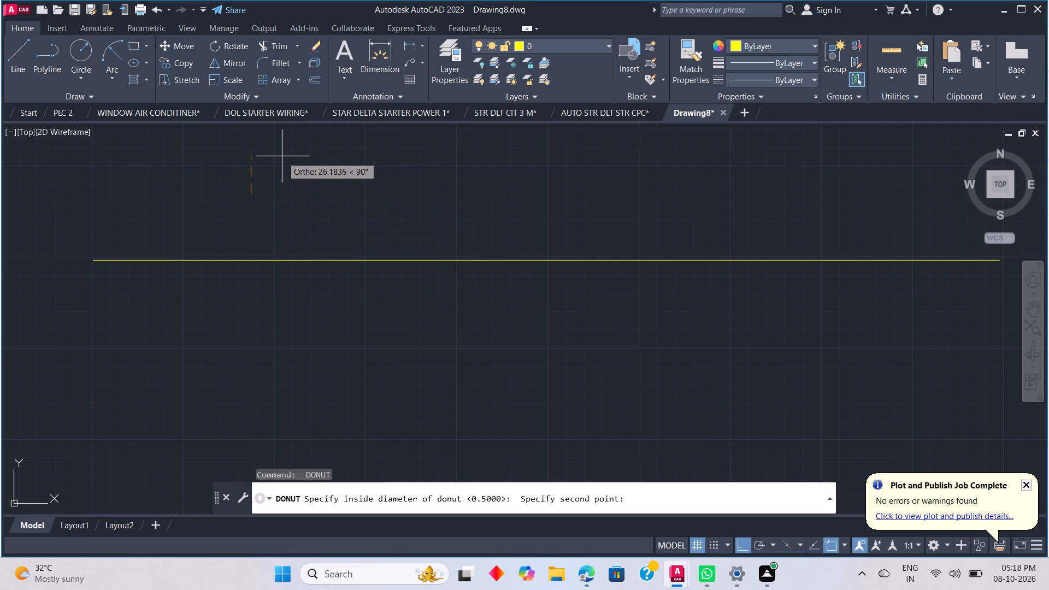
key(5)
key(Return)
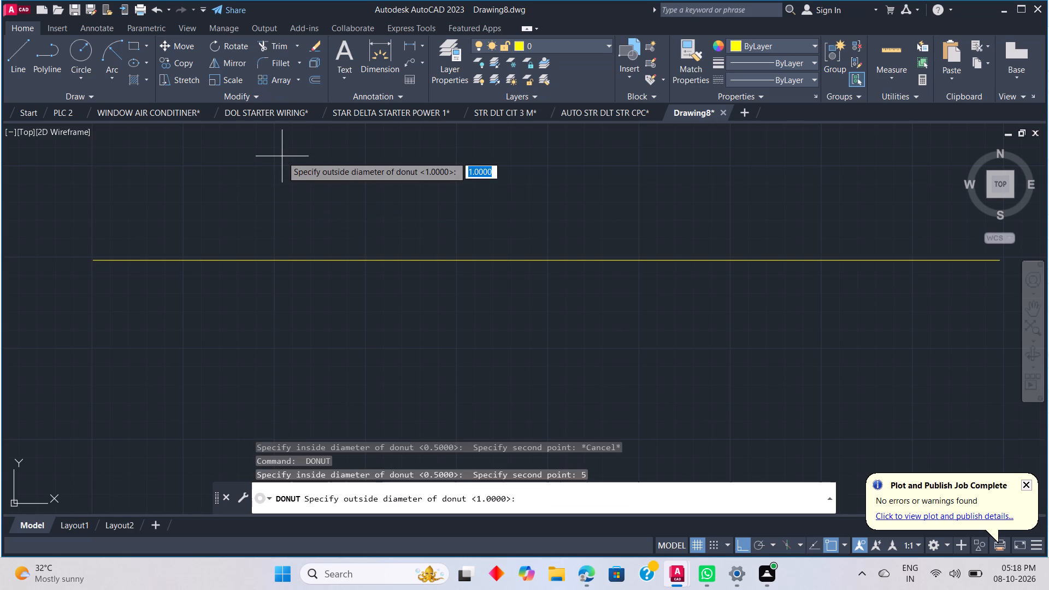
key(5)
key(Return)
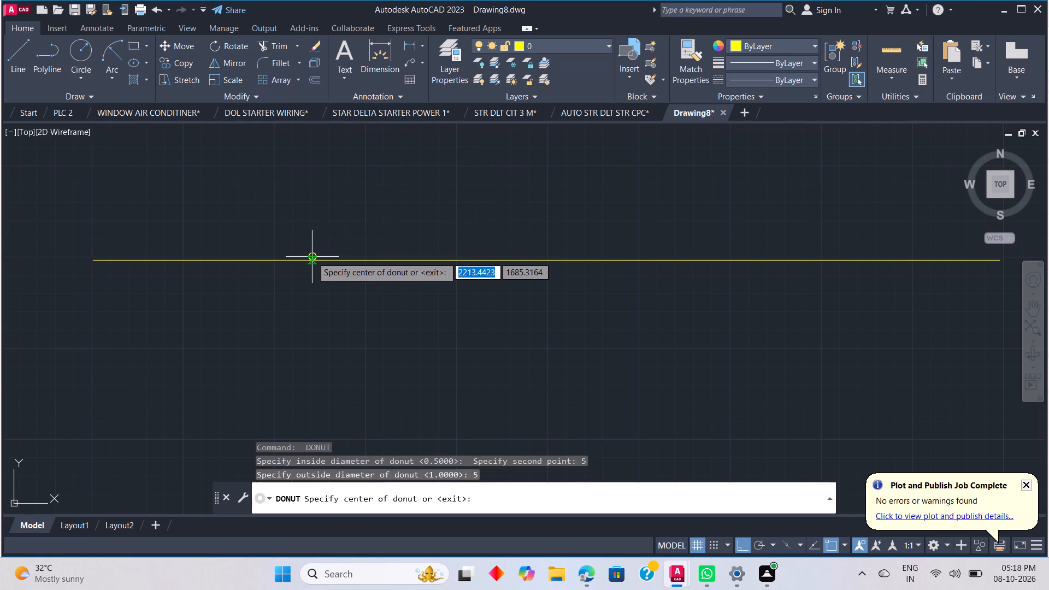
scroll(331, 275, up, 1)
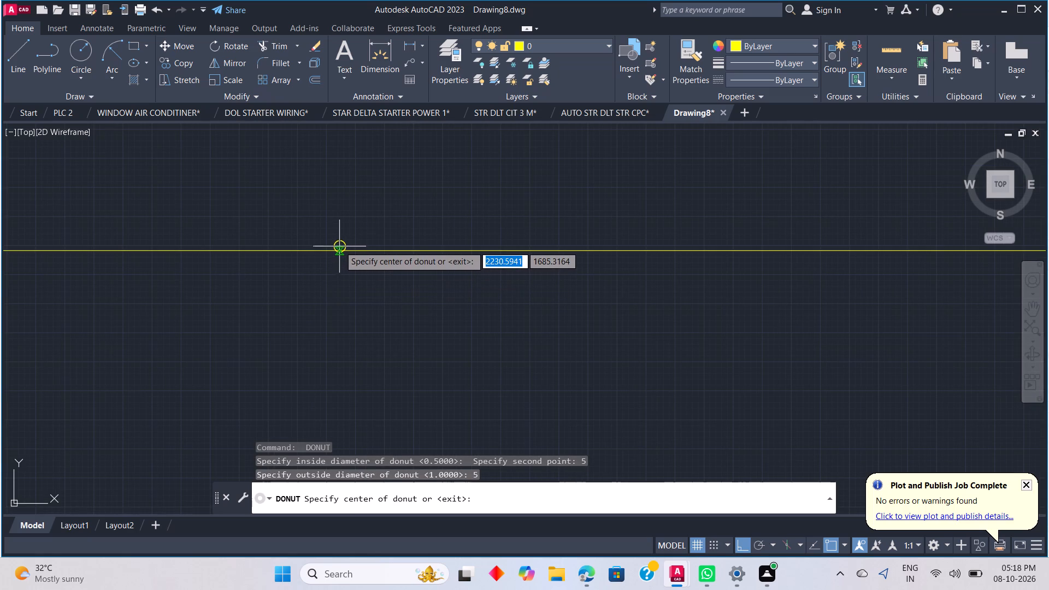
scroll(333, 246, down, 3)
scroll(316, 249, up, 2)
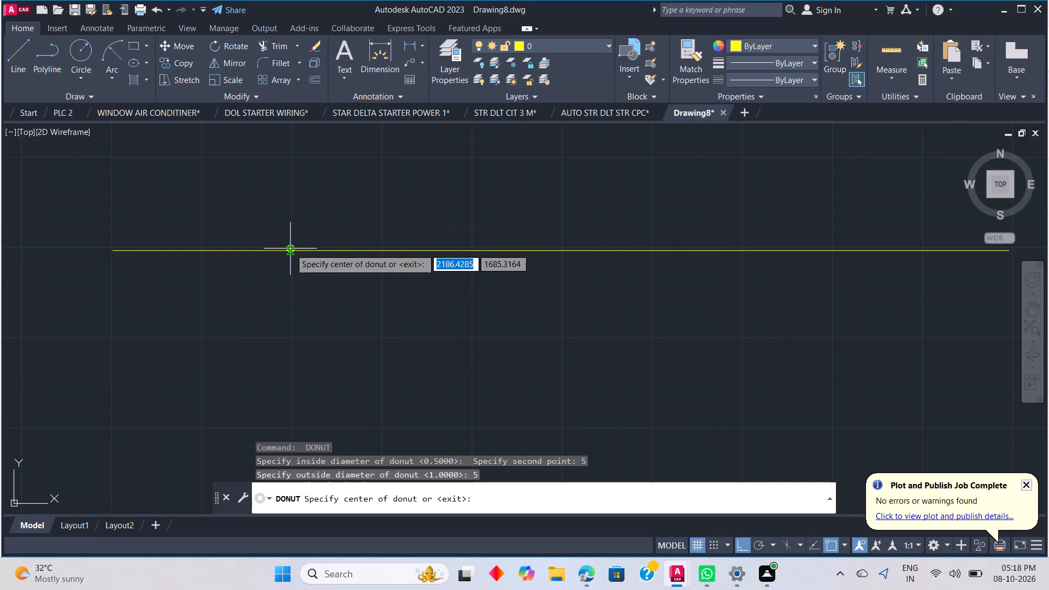
scroll(290, 250, up, 1)
scroll(286, 251, down, 2)
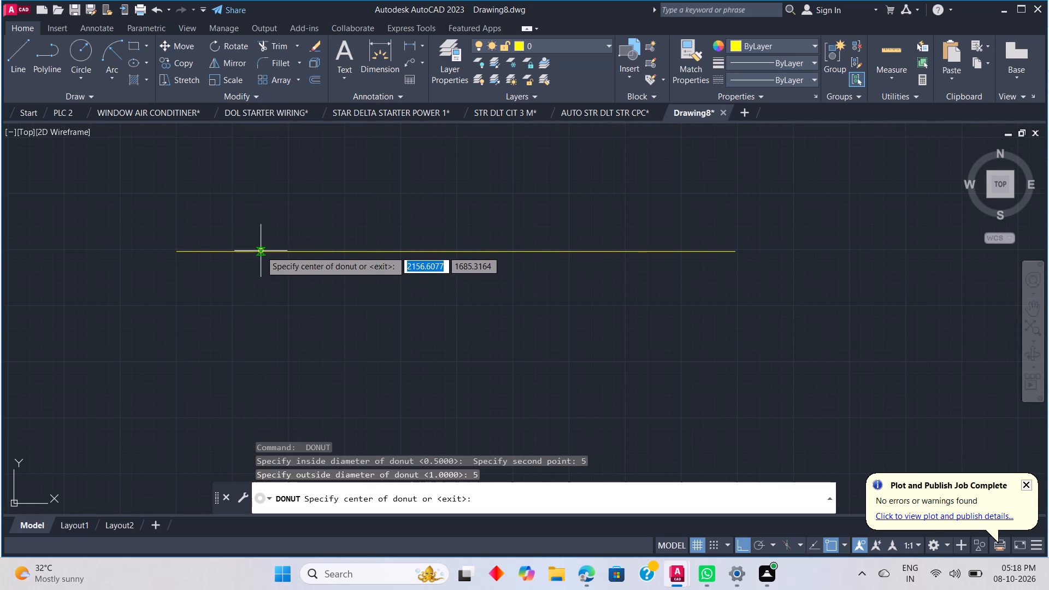
scroll(260, 252, up, 2)
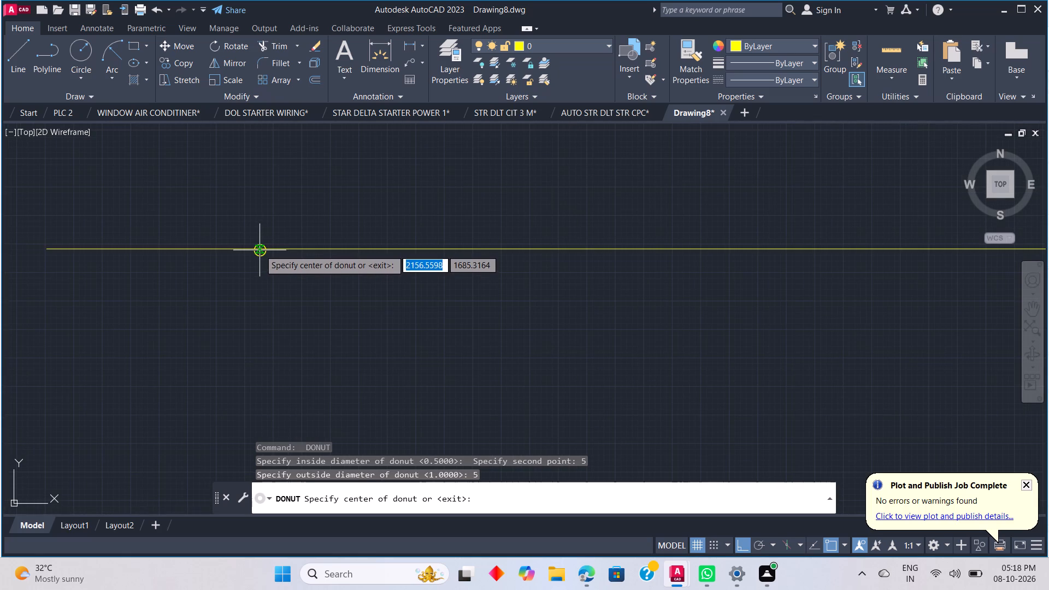
click(260, 249)
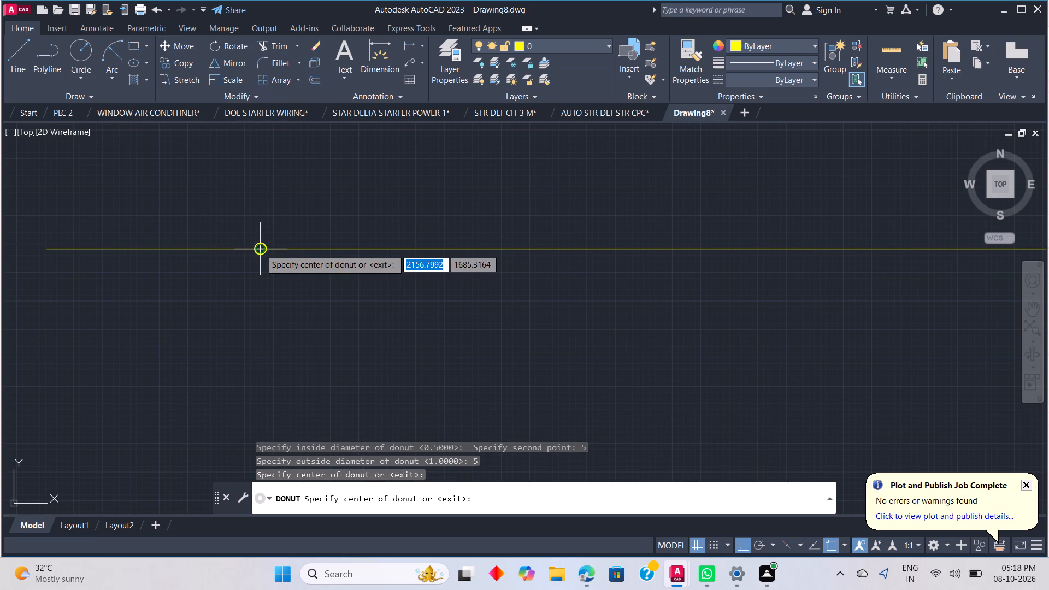
scroll(325, 269, down, 1)
key(Escape)
scroll(286, 266, up, 1)
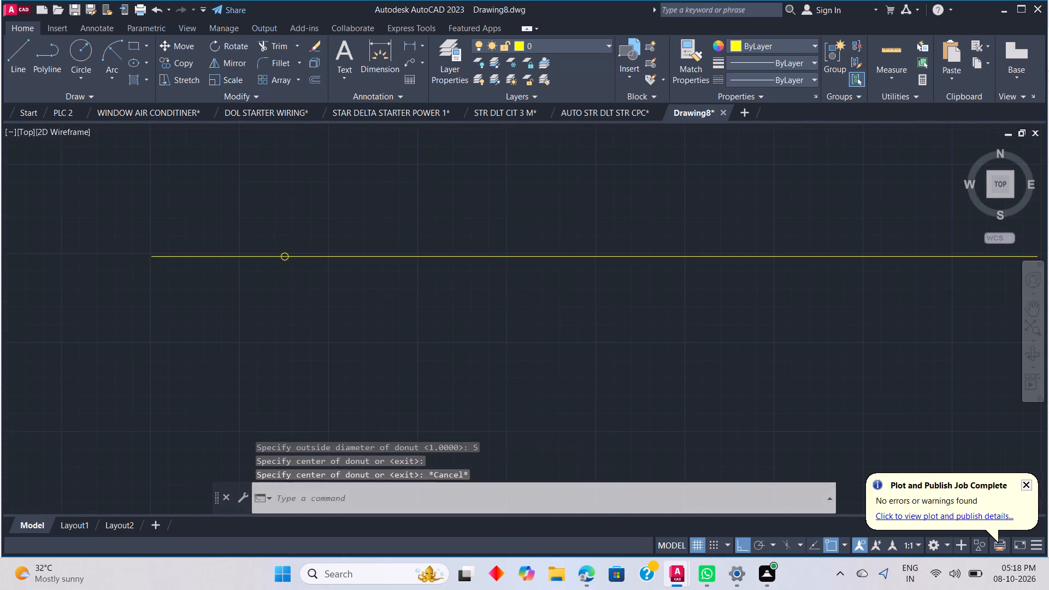
Hatch both halves of the donut on the horizontal line with the SOLID pattern.
scroll(286, 266, up, 1)
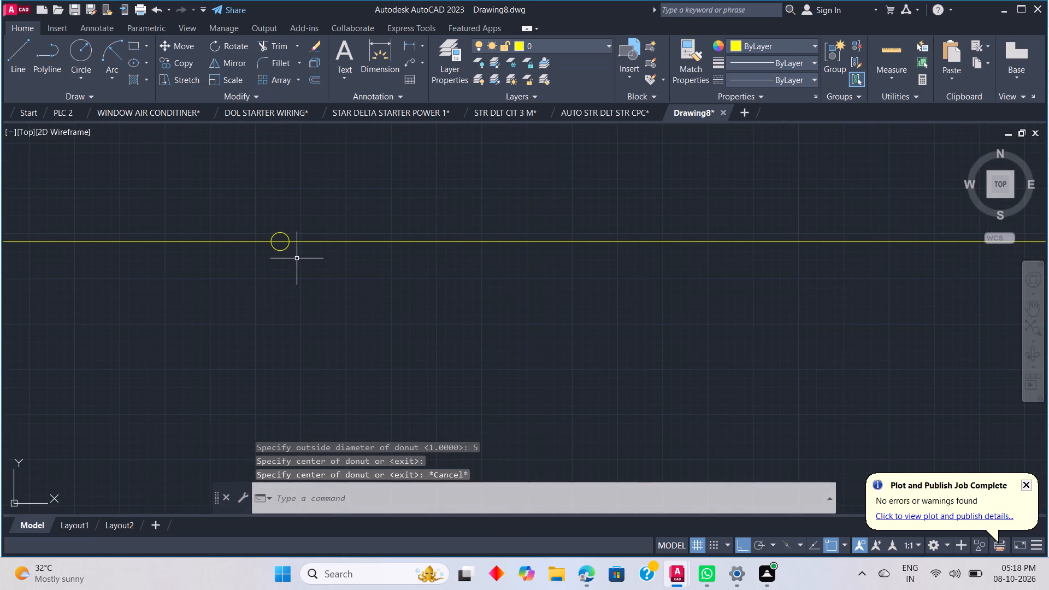
scroll(297, 258, up, 3)
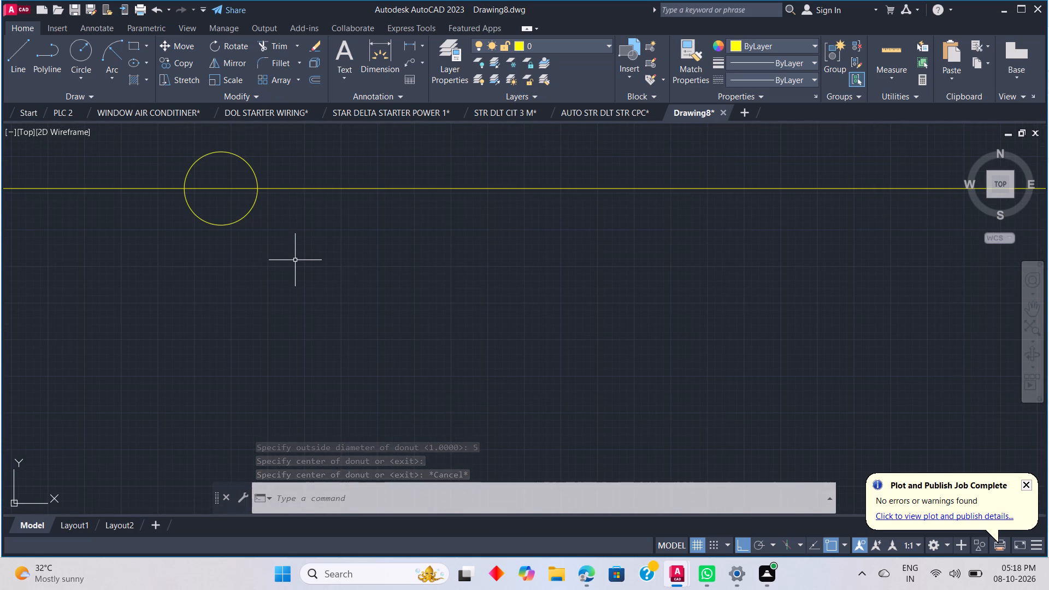
text(H)
key(space)
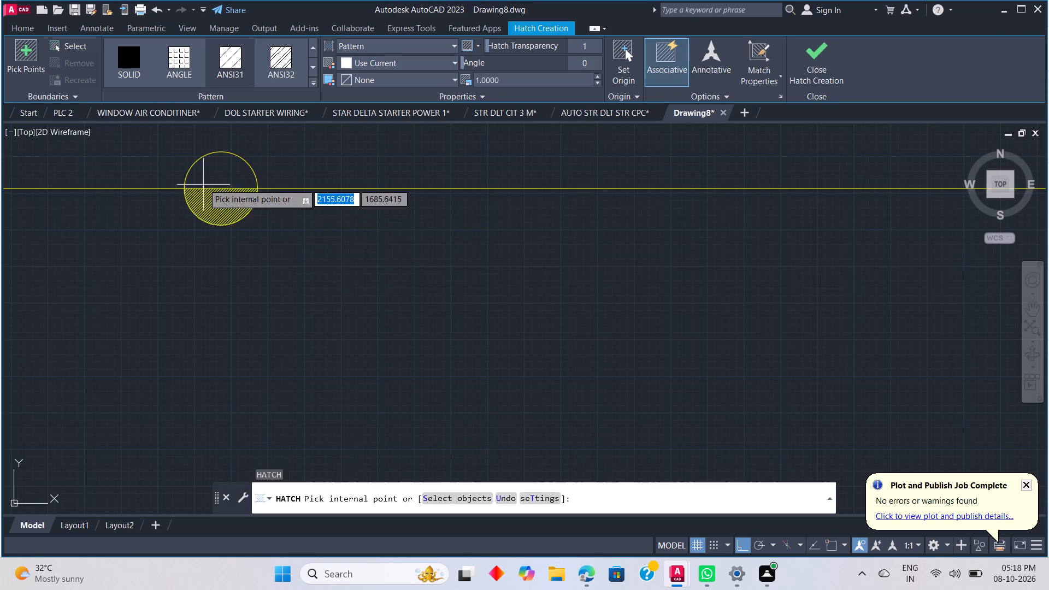
click(134, 64)
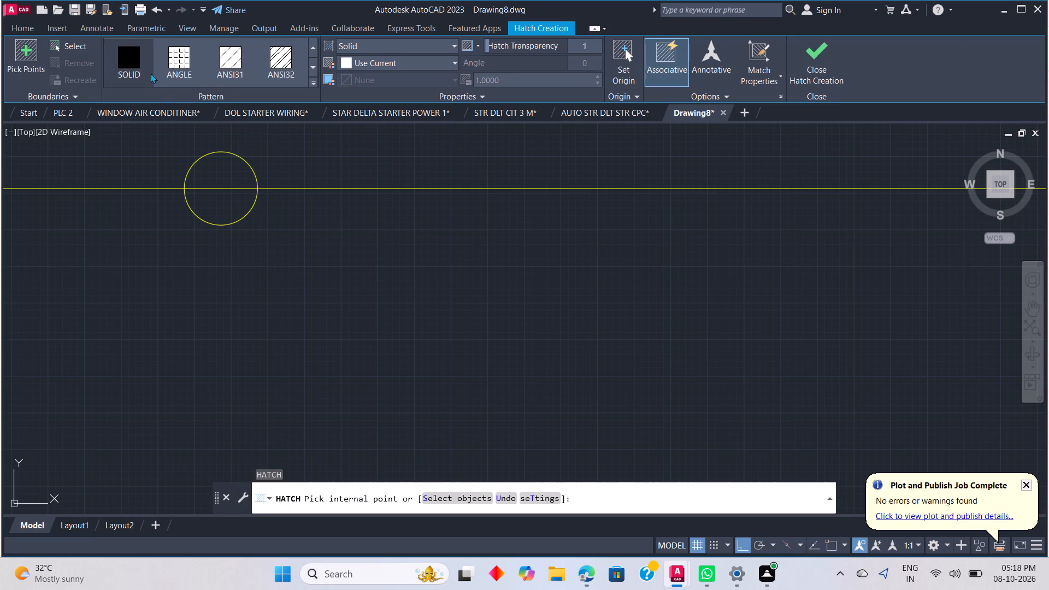
click(216, 176)
click(216, 210)
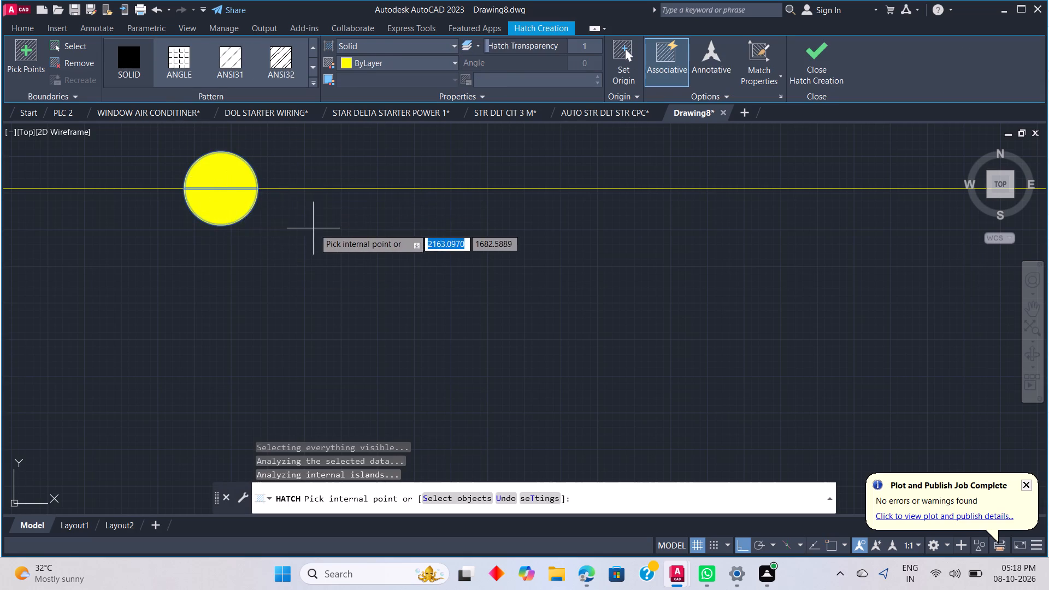
scroll(316, 228, down, 3)
scroll(278, 270, down, 2)
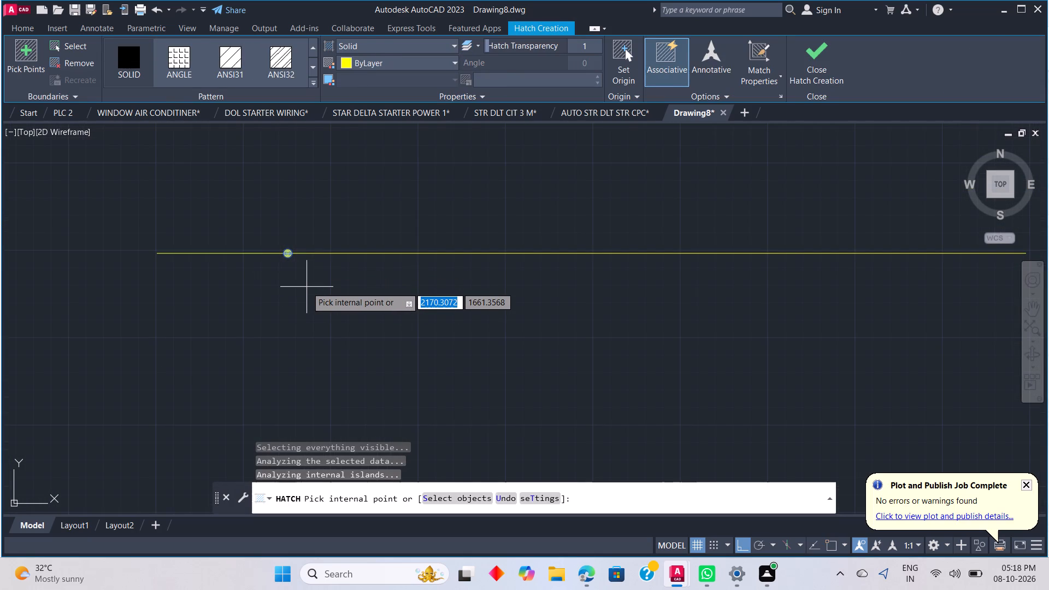
key(Escape)
Draw a vertical line about 49 mm long straight down from the filled donut on the horizontal line.
scroll(297, 276, up, 1)
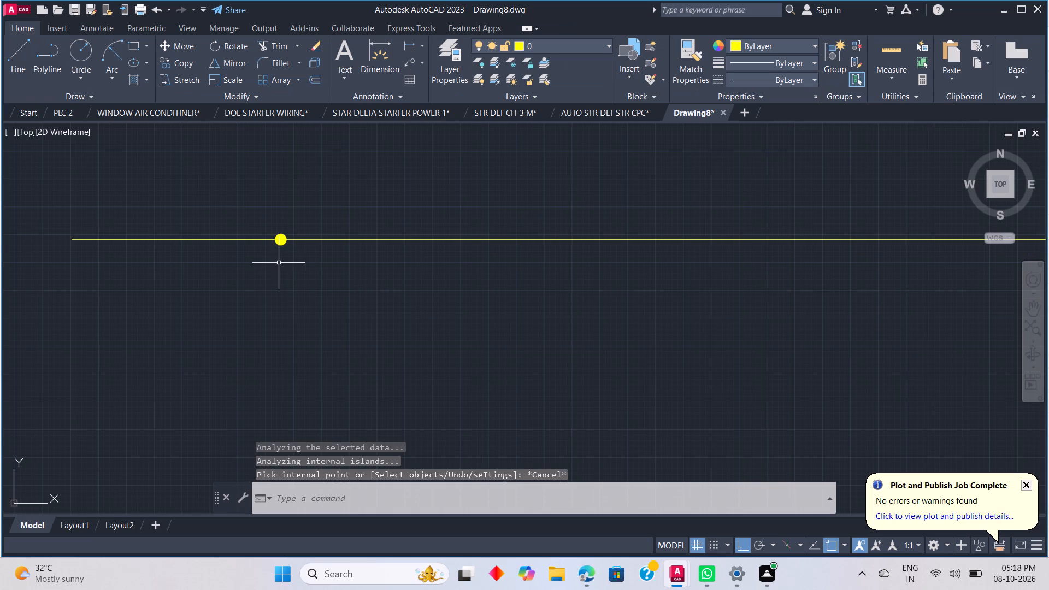
text(L)
key(space)
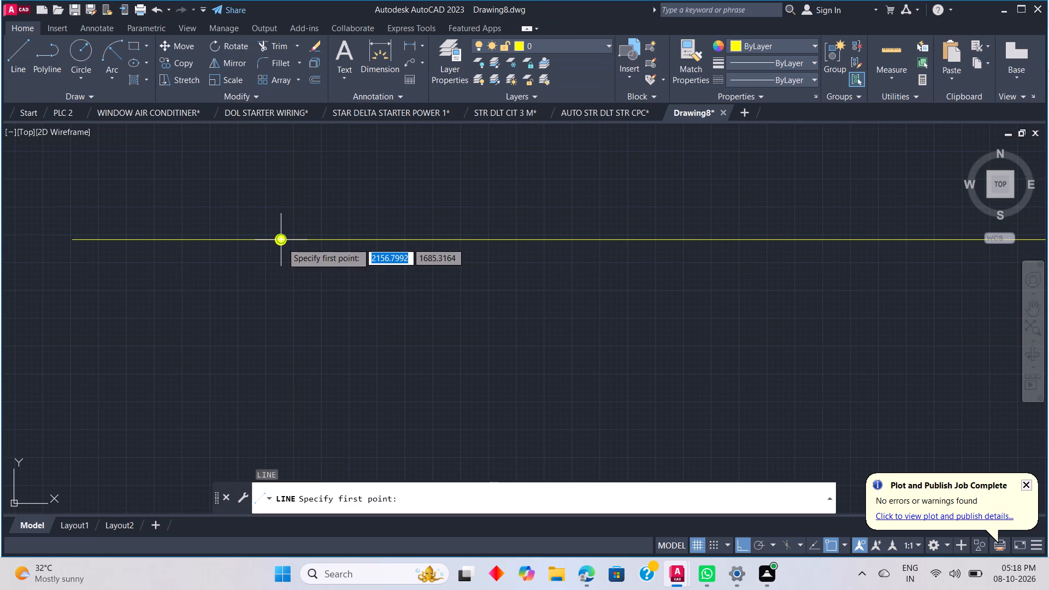
scroll(292, 256, up, 1)
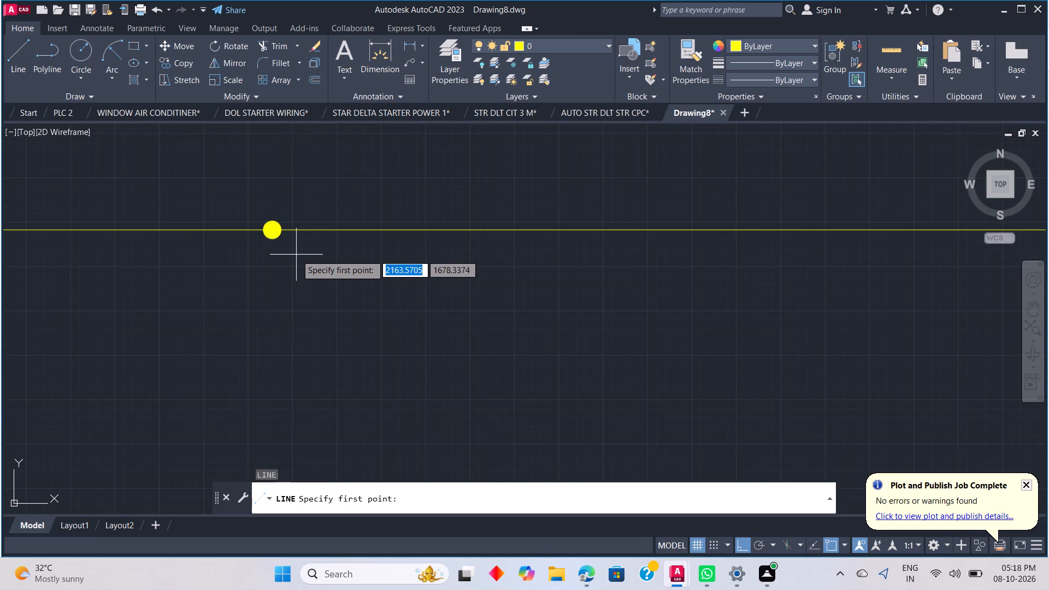
scroll(296, 254, down, 1)
middle_click(290, 257)
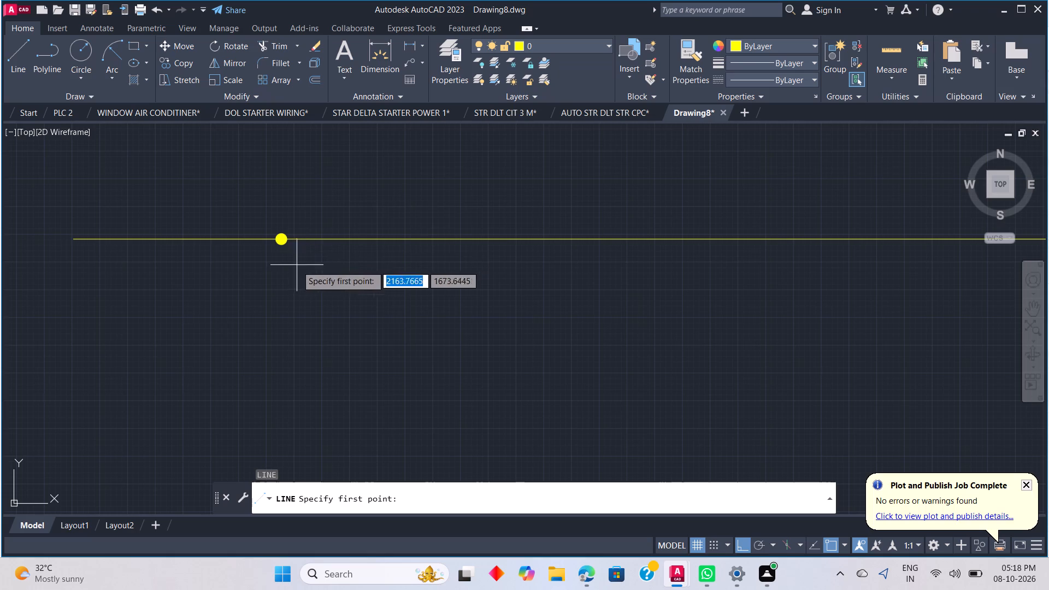
middle_drag(292, 266, 332, 199)
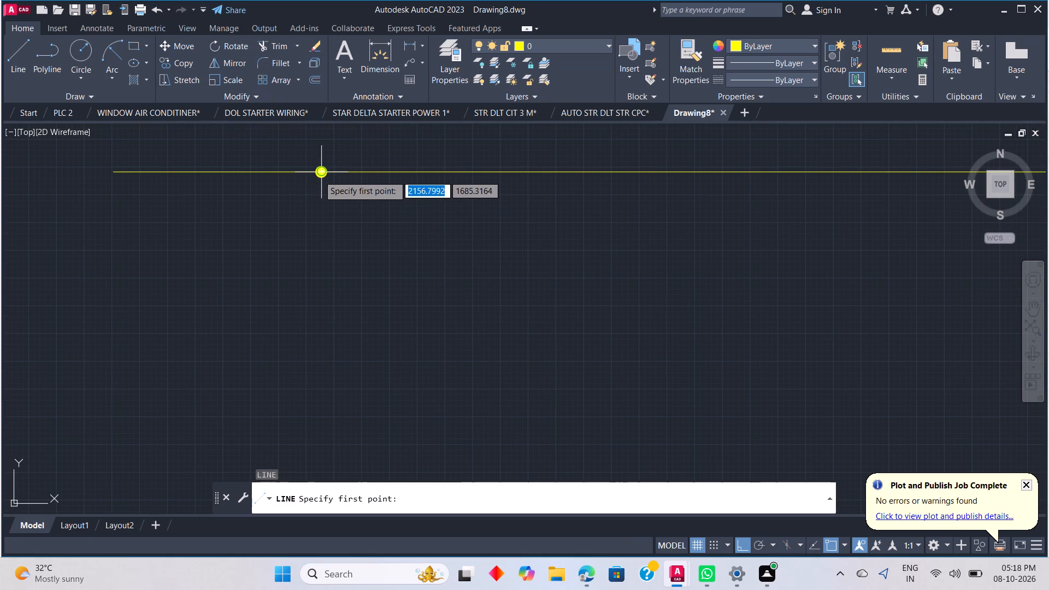
scroll(311, 184, up, 2)
click(333, 167)
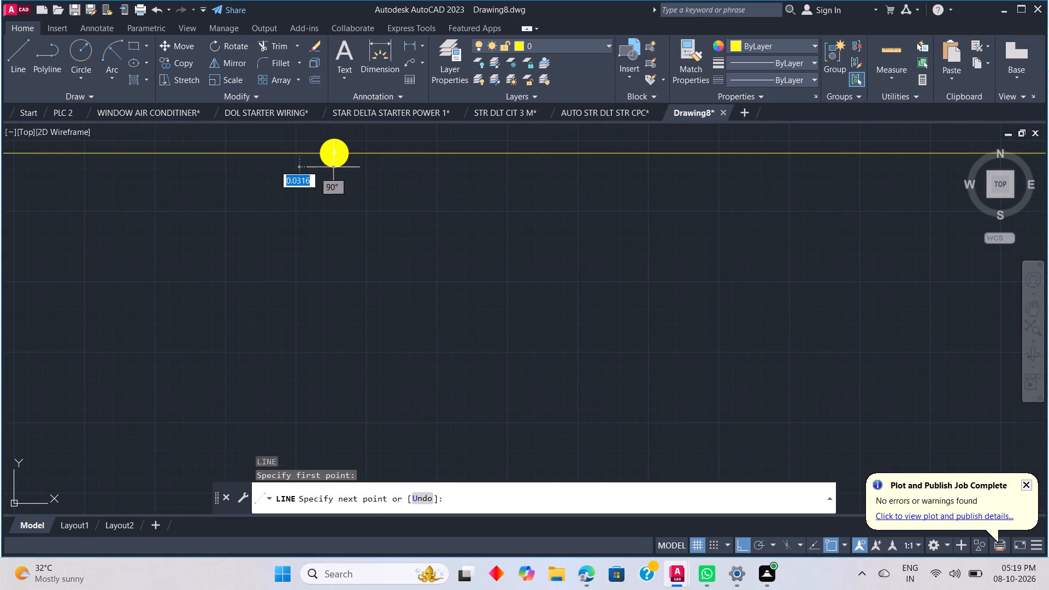
scroll(338, 337, down, 3)
middle_drag(337, 362, 337, 361)
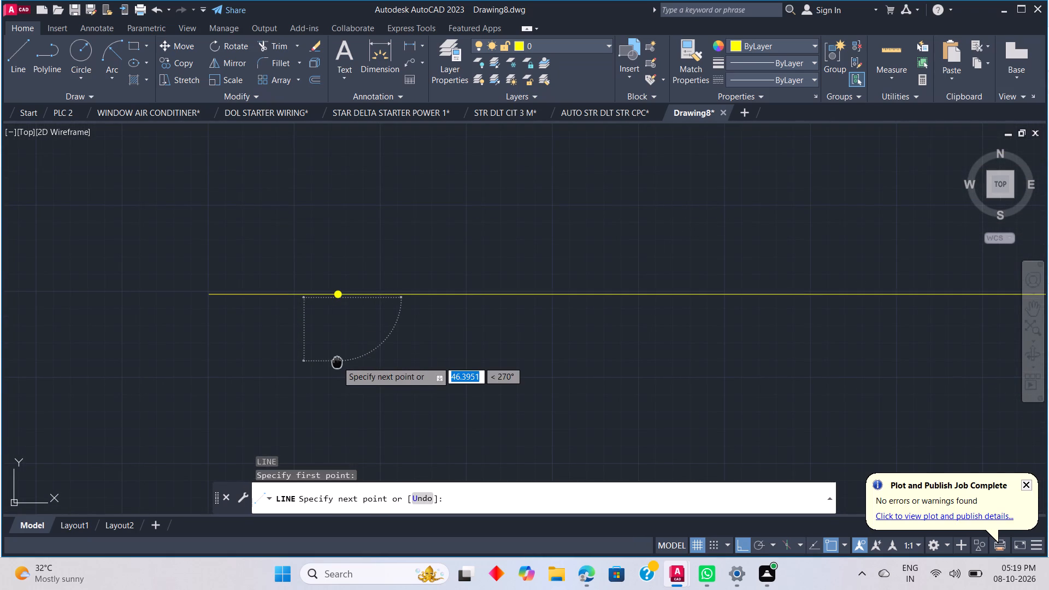
middle_drag(337, 361, 344, 249)
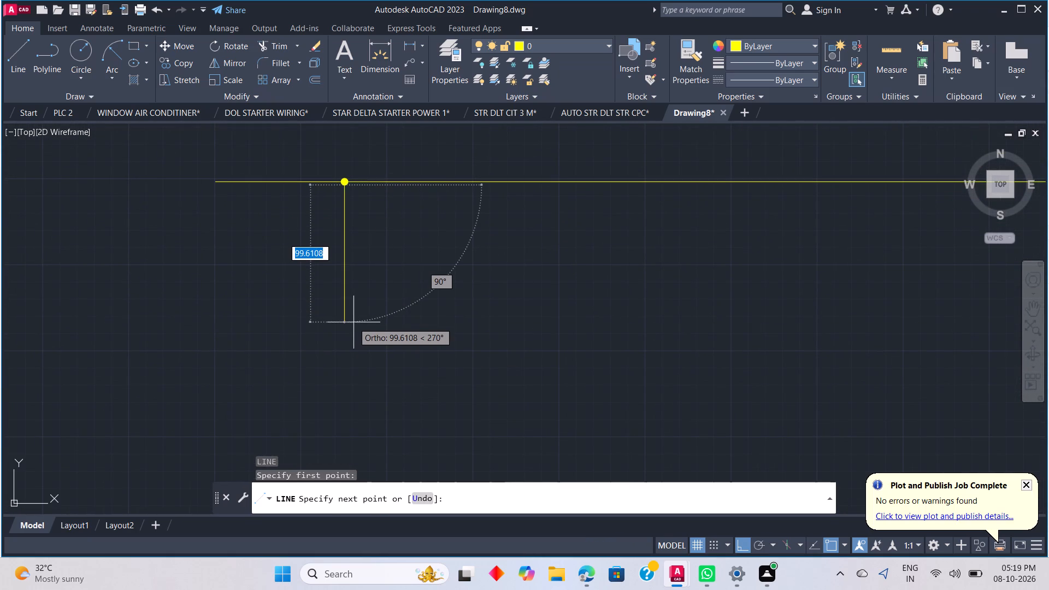
click(362, 252)
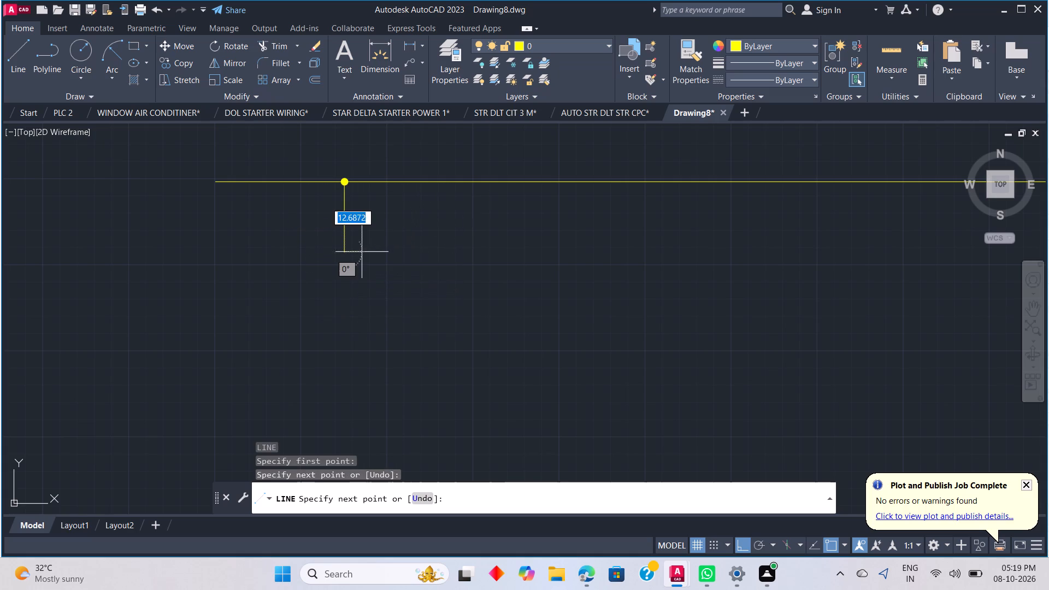
key(Escape)
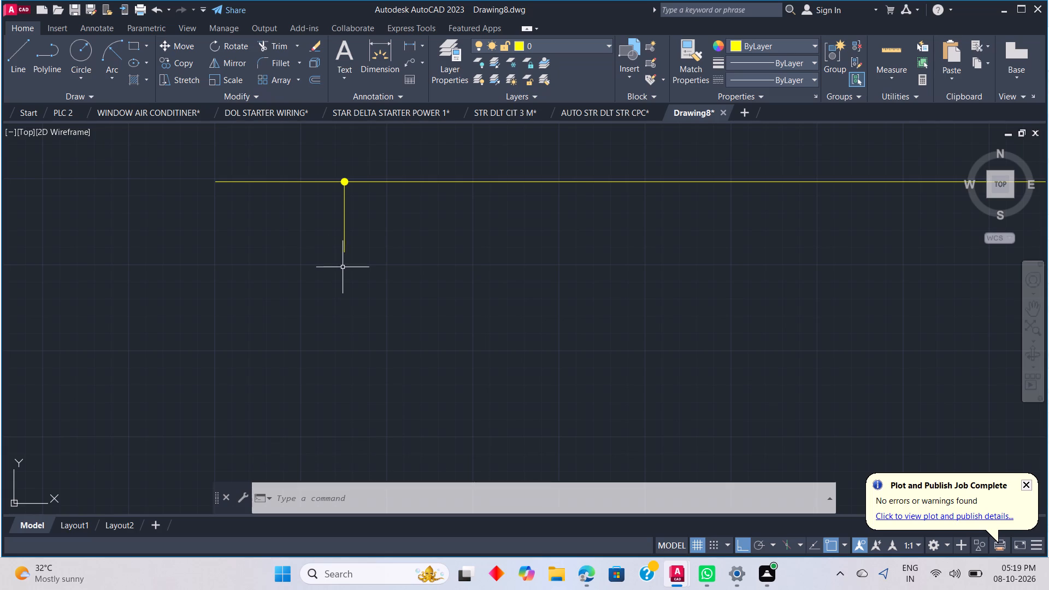
Draw a circle of about 17.6 mm radius centred on the lower end of the vertical line.
scroll(379, 174, down, 3)
middle_click(380, 194)
middle_drag(380, 194, 374, 217)
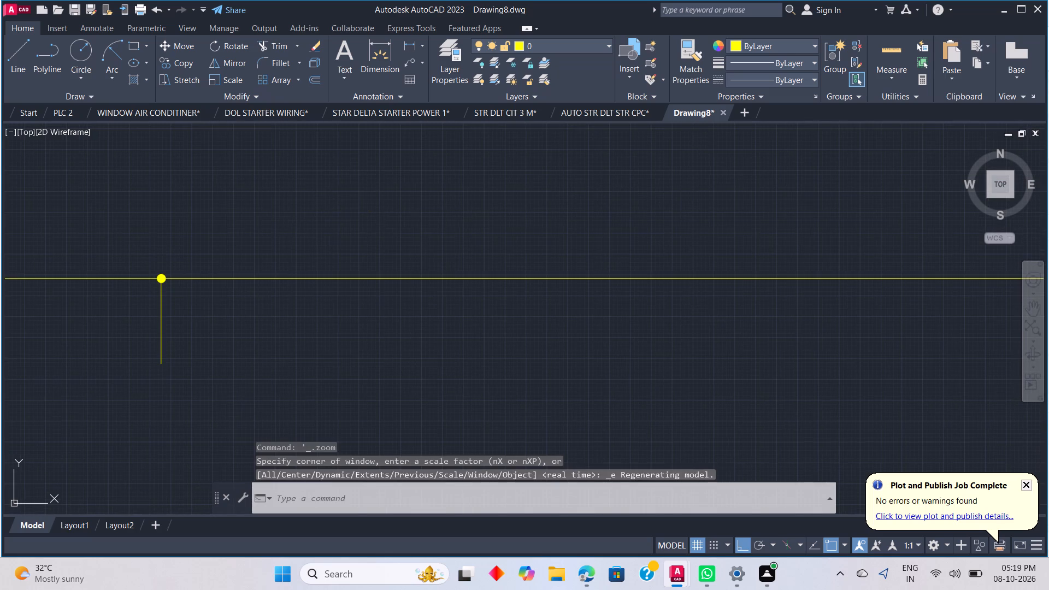
middle_drag(374, 217, 371, 230)
scroll(356, 236, down, 5)
scroll(347, 261, up, 1)
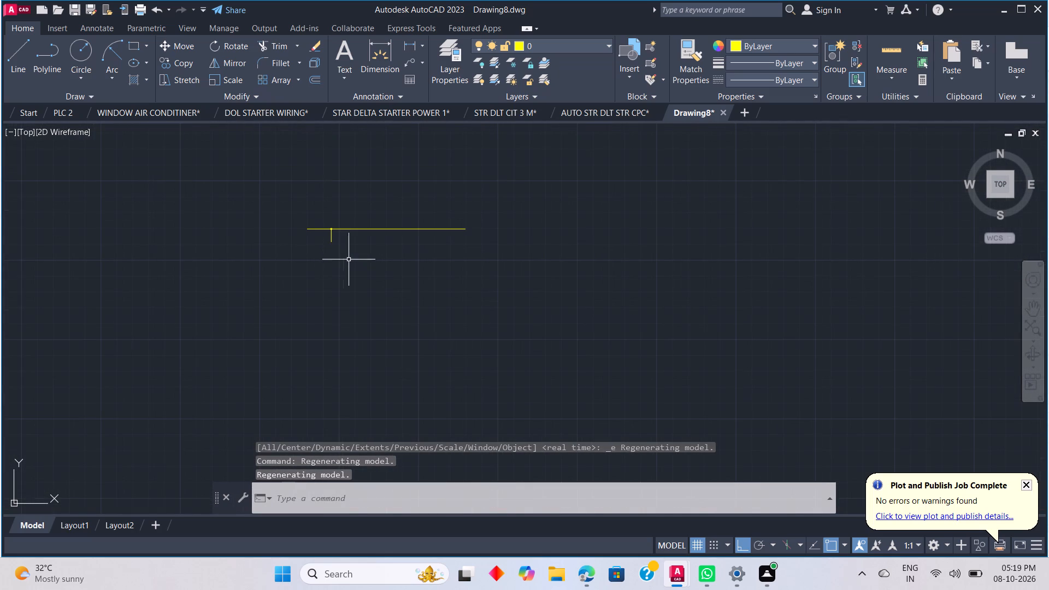
scroll(349, 246, up, 2)
scroll(315, 213, up, 2)
scroll(314, 213, down, 1)
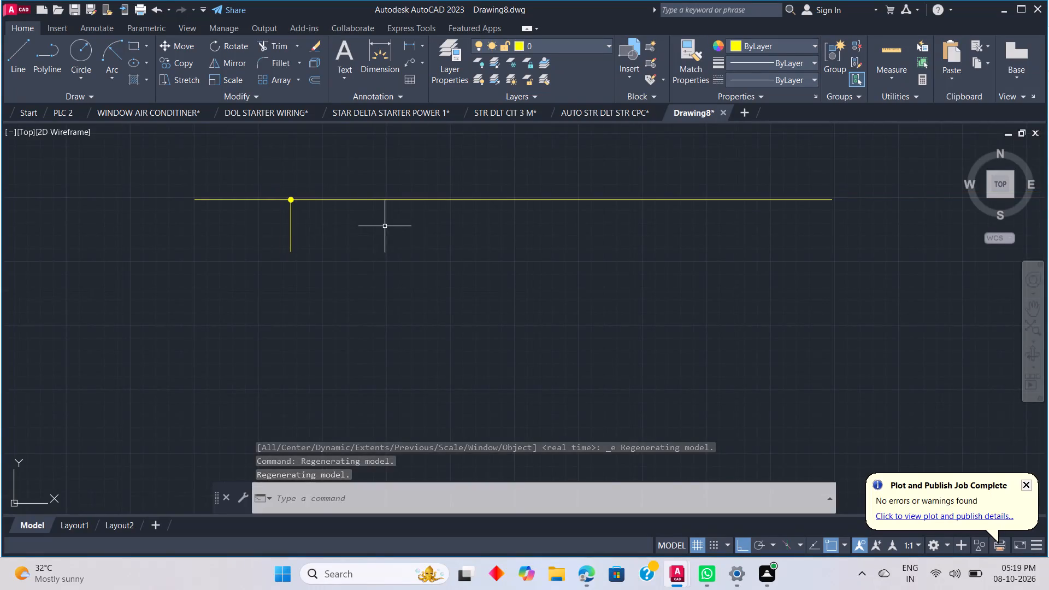
key(c)
key(space)
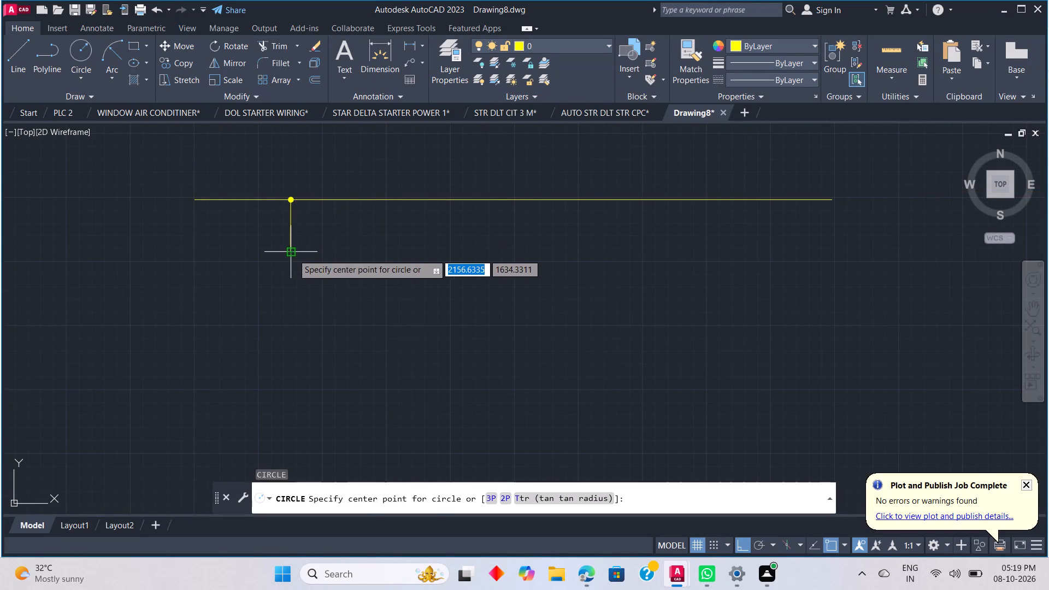
click(293, 254)
click(300, 234)
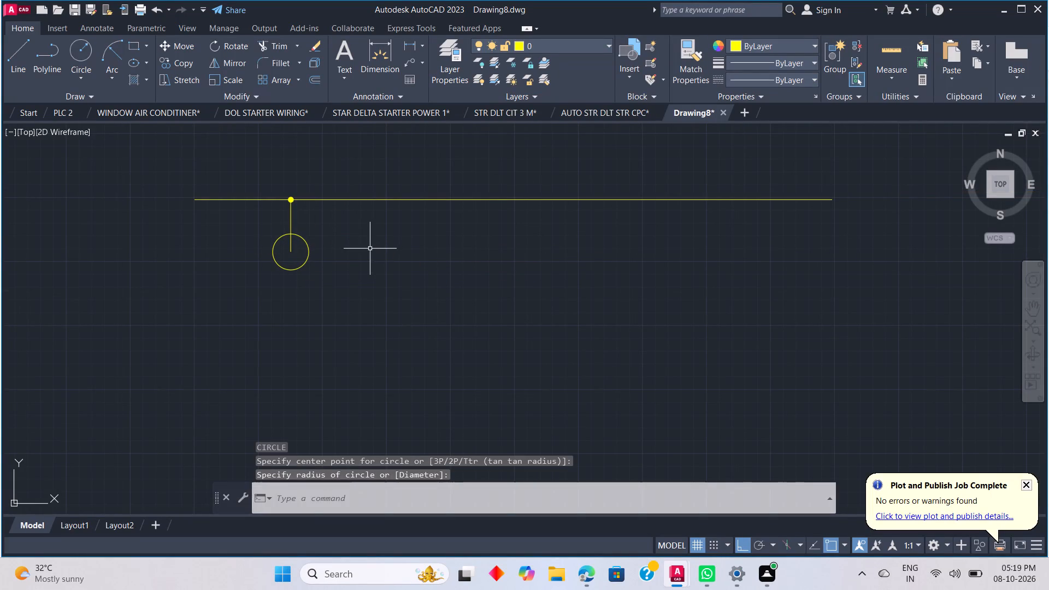
key(Escape)
Draw a horizontal line from the circle's left quadrant through its centre and out past its right side.
key(l)
key(space)
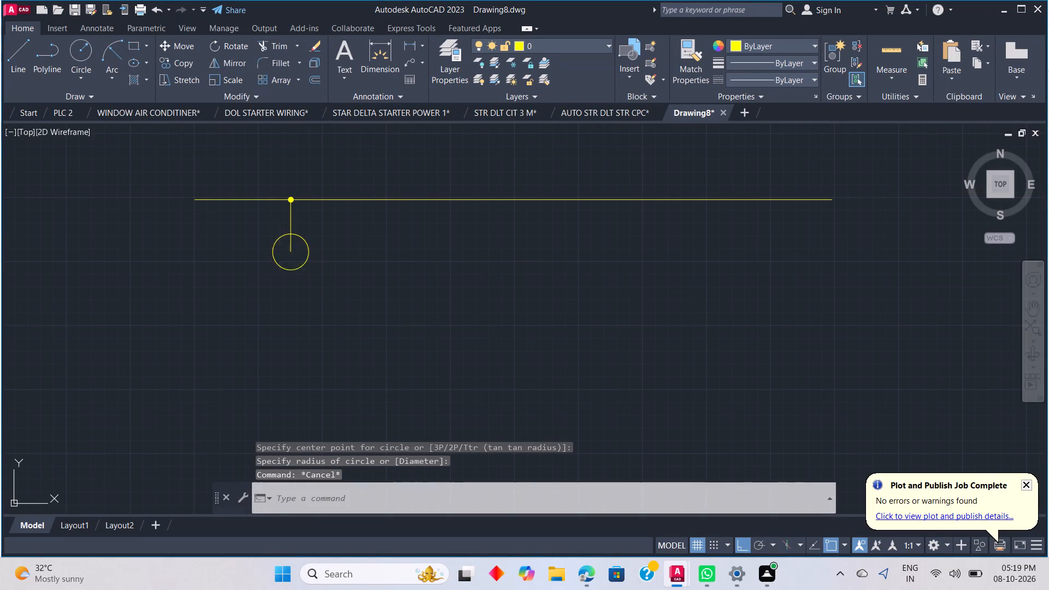
drag(270, 252, 380, 262)
click(375, 265)
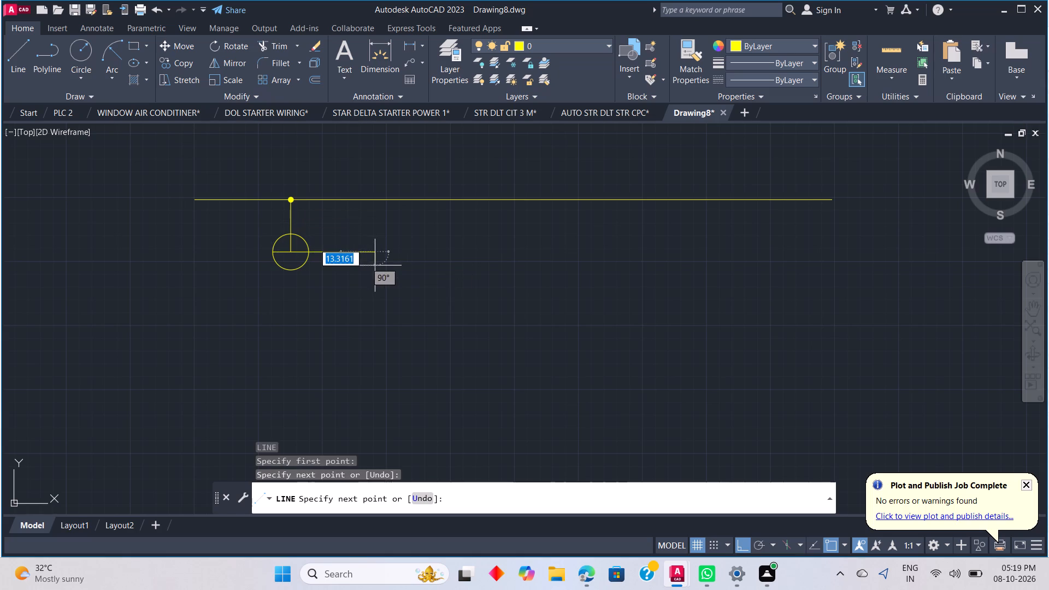
key(Escape)
Trim away the circle's lower half, the horizontal line and the vertical line's end inside the circle, leaving an upper semicircular arc.
key(t)
key(r)
key(space)
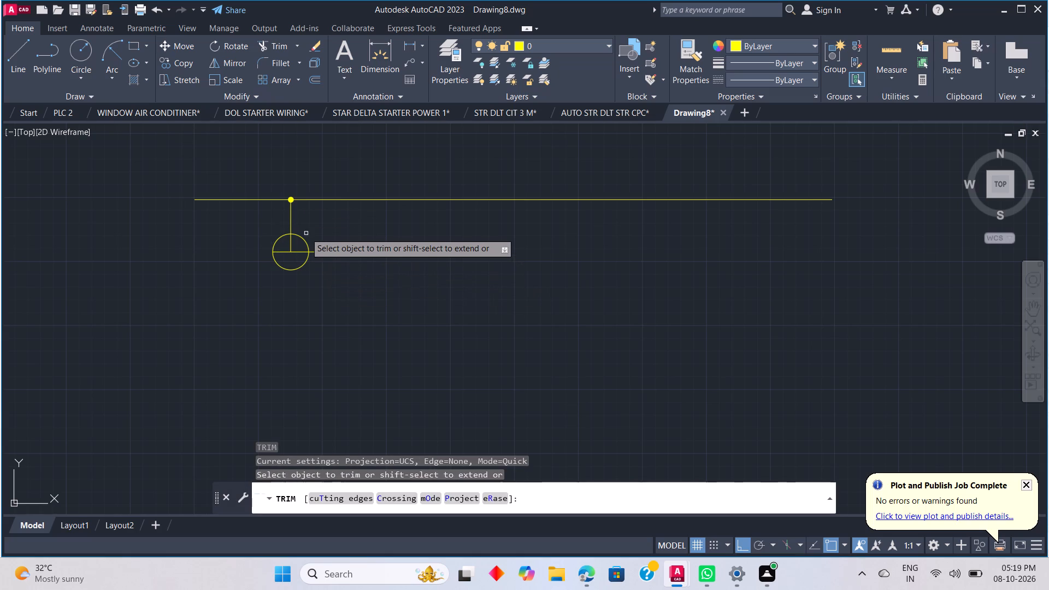
click(315, 252)
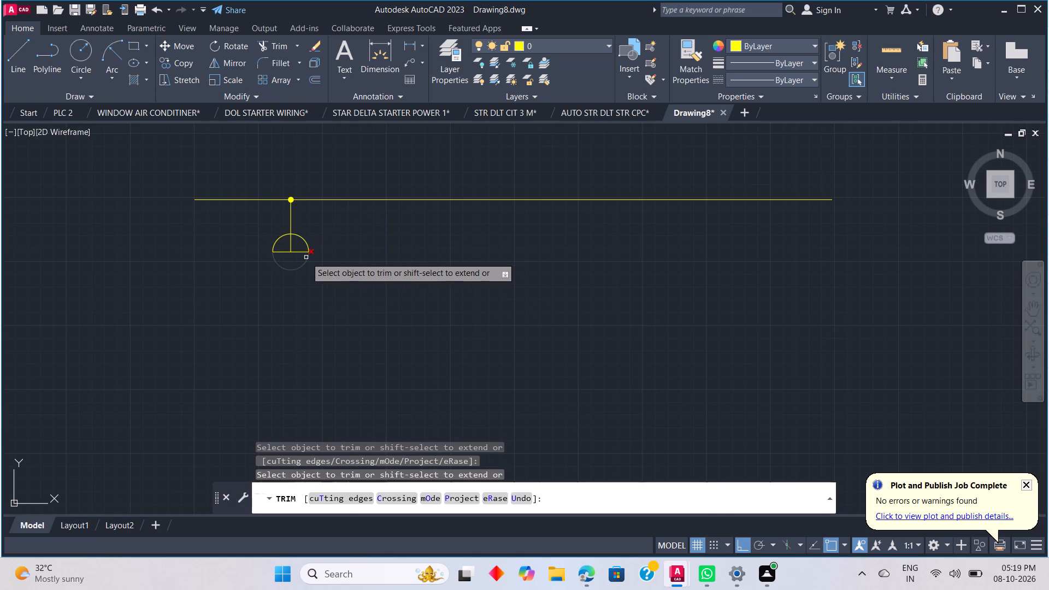
click(306, 257)
click(305, 252)
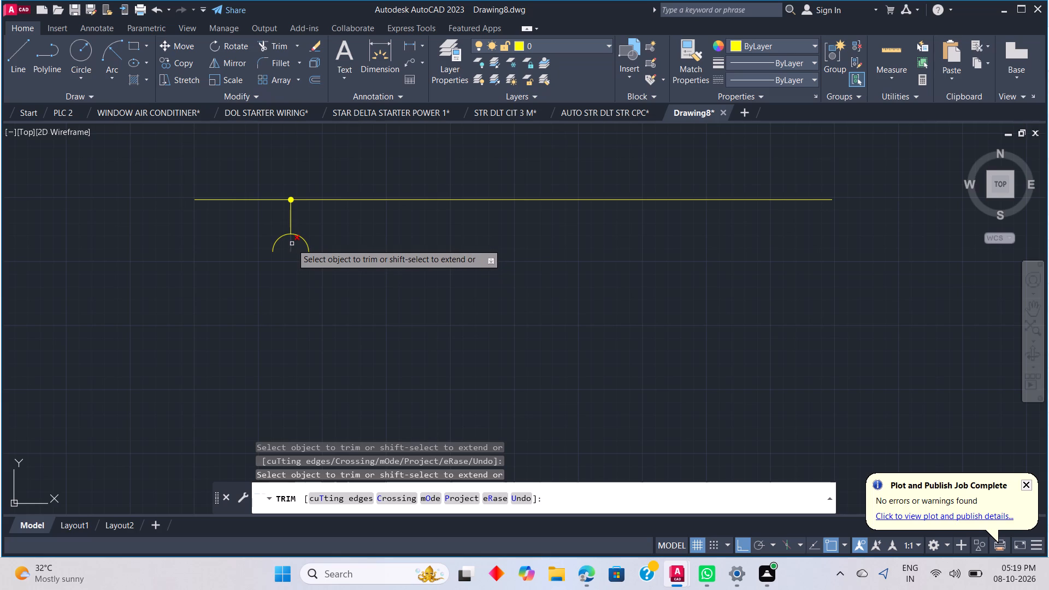
click(292, 244)
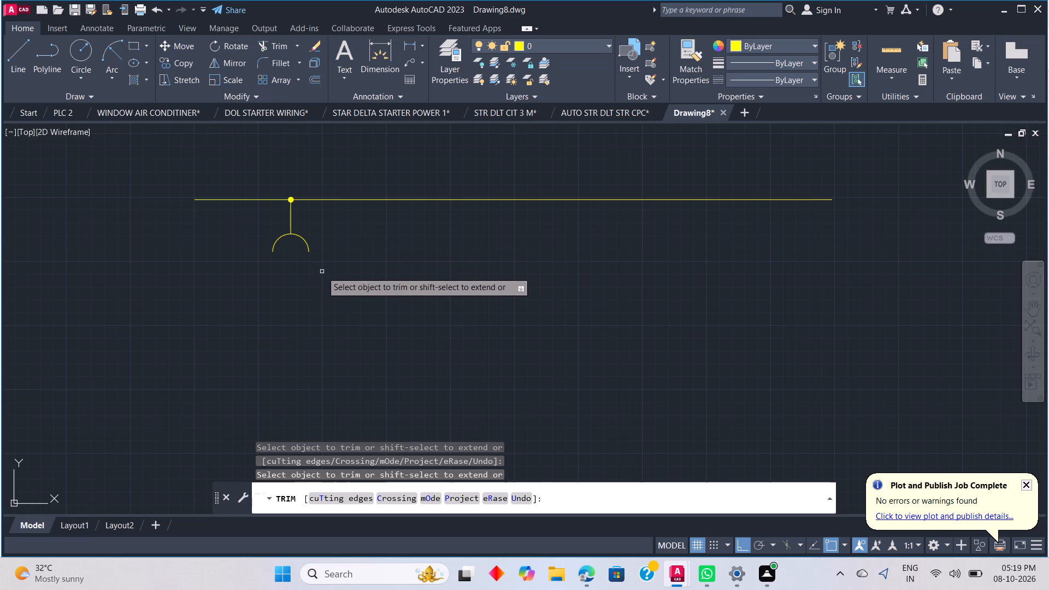
key(Escape)
Draw a vertical line straight down from the centre of the semicircular arc.
key(l)
key(space)
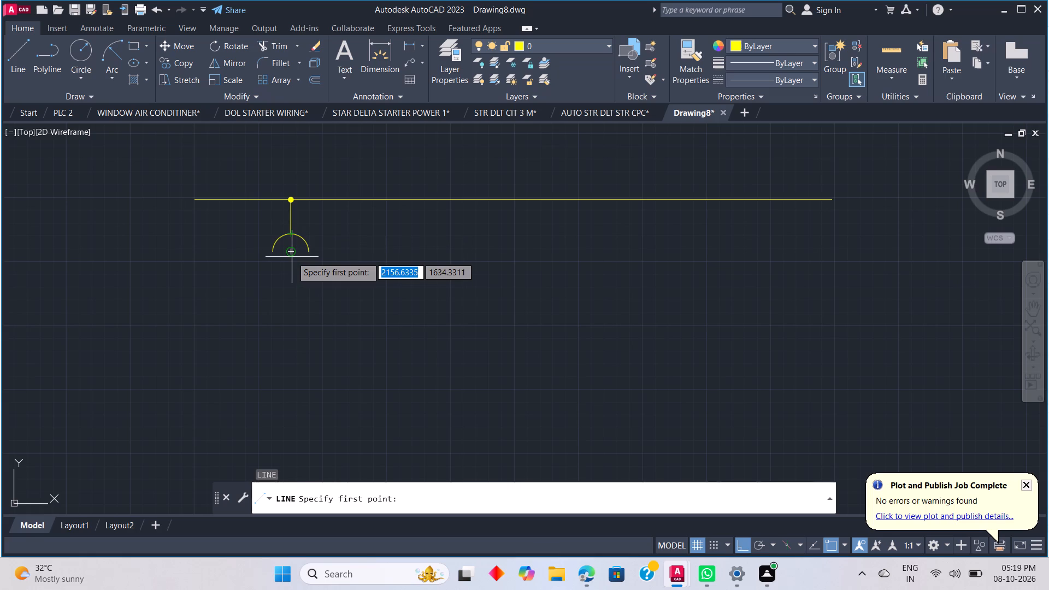
click(292, 256)
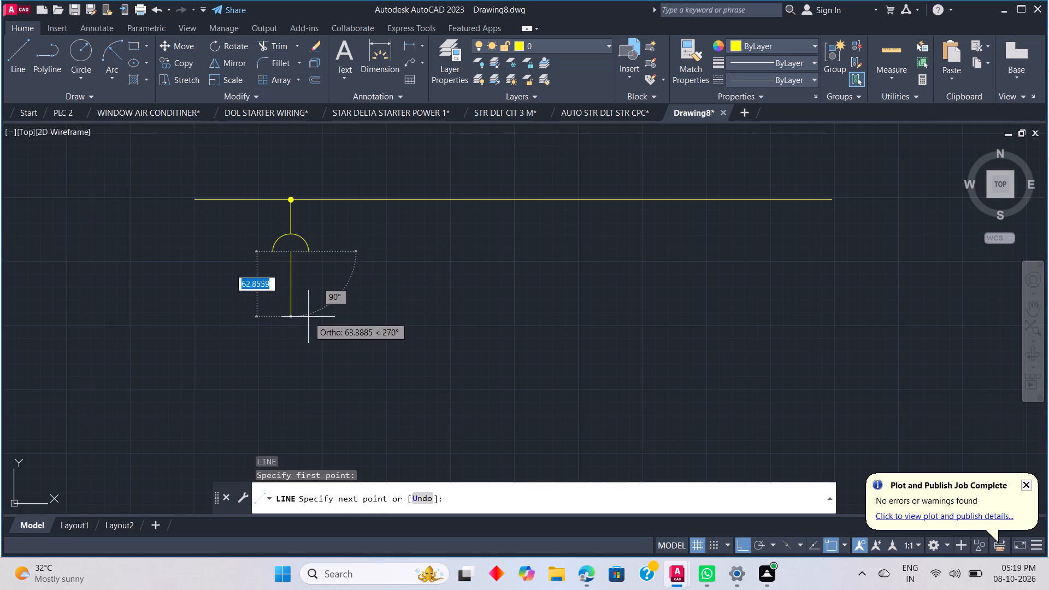
click(309, 296)
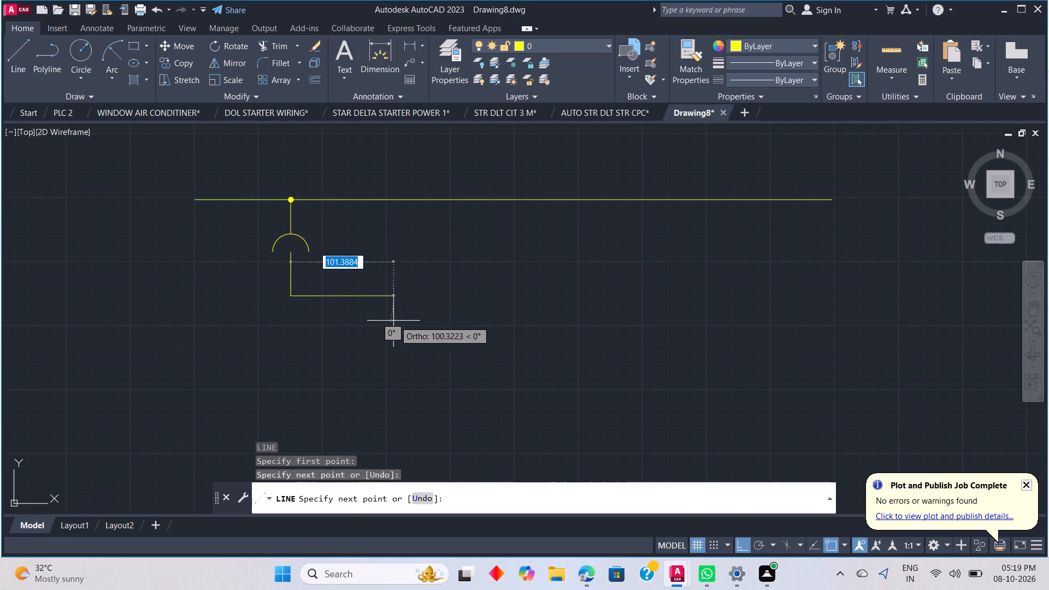
key(Escape)
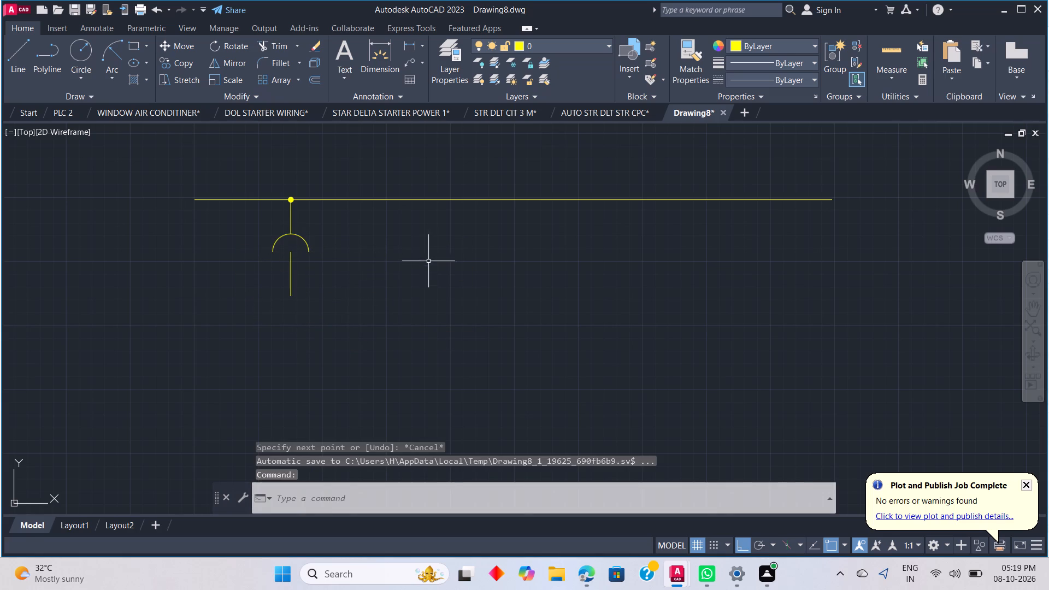
Draw a circle of about 23 mm radius directly below the lower vertical line, with its top touching the line's lower end.
scroll(556, 267, down, 1)
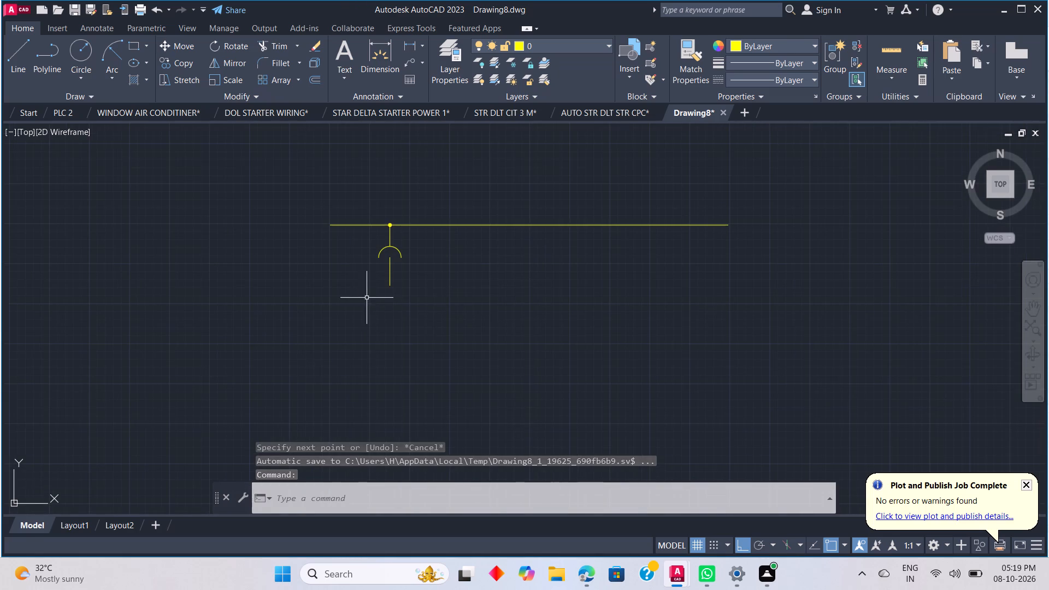
middle_drag(367, 298, 420, 239)
scroll(449, 242, up, 2)
scroll(451, 198, down, 1)
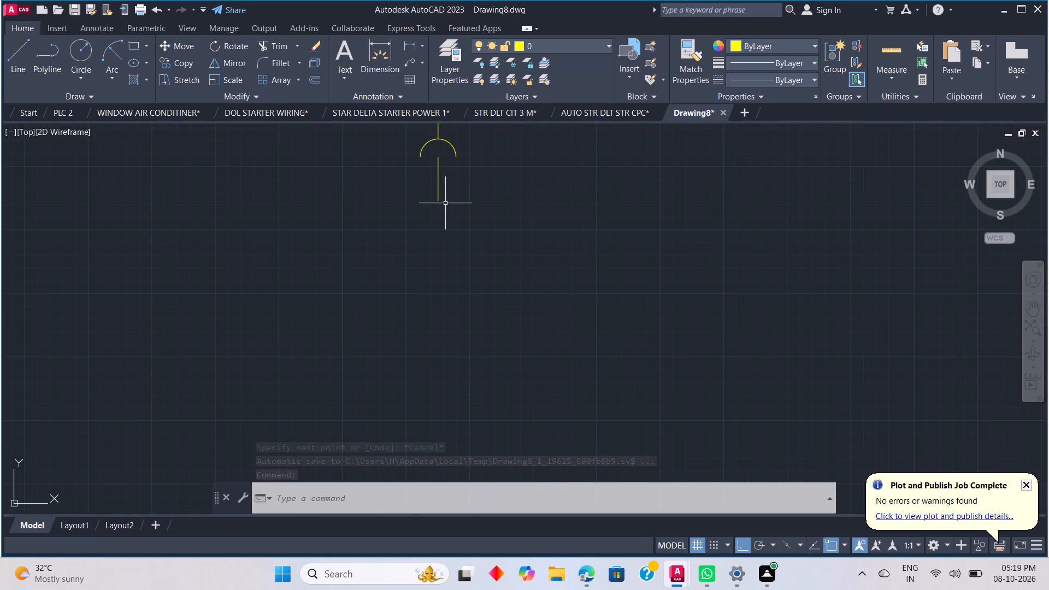
text(C)
key(space)
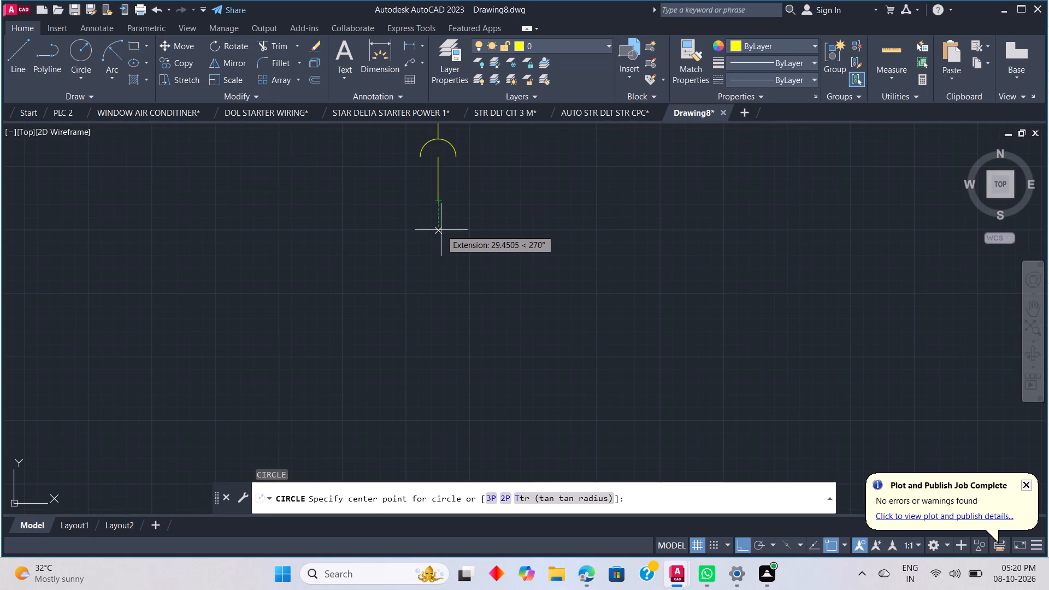
click(439, 224)
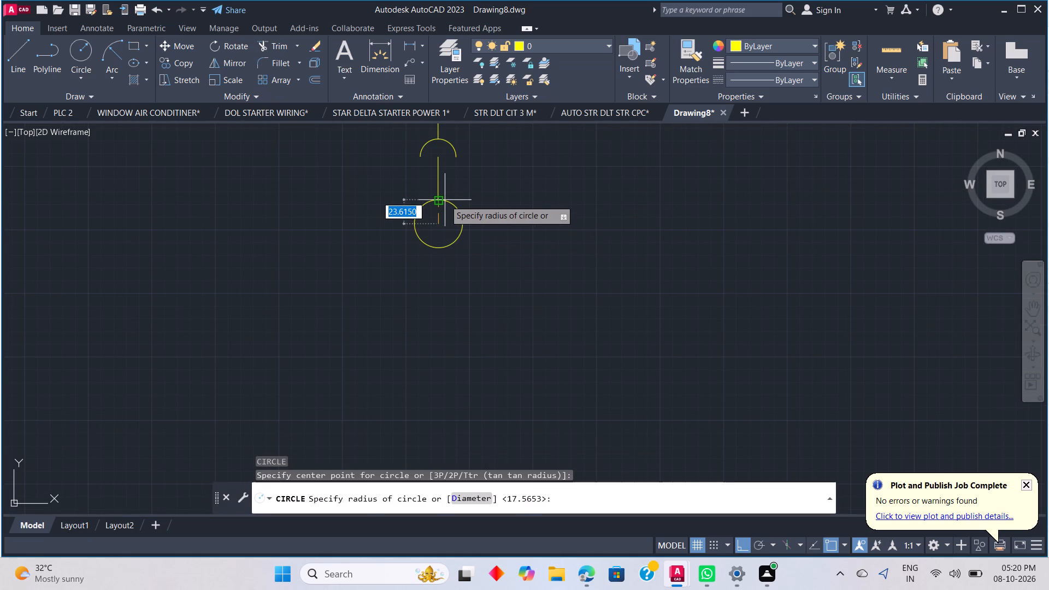
click(443, 205)
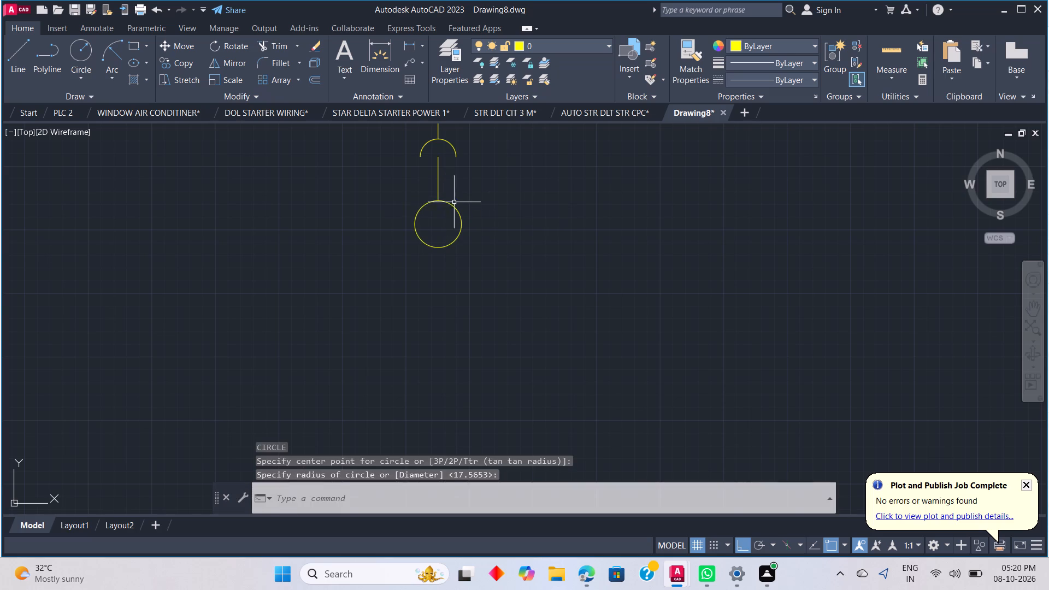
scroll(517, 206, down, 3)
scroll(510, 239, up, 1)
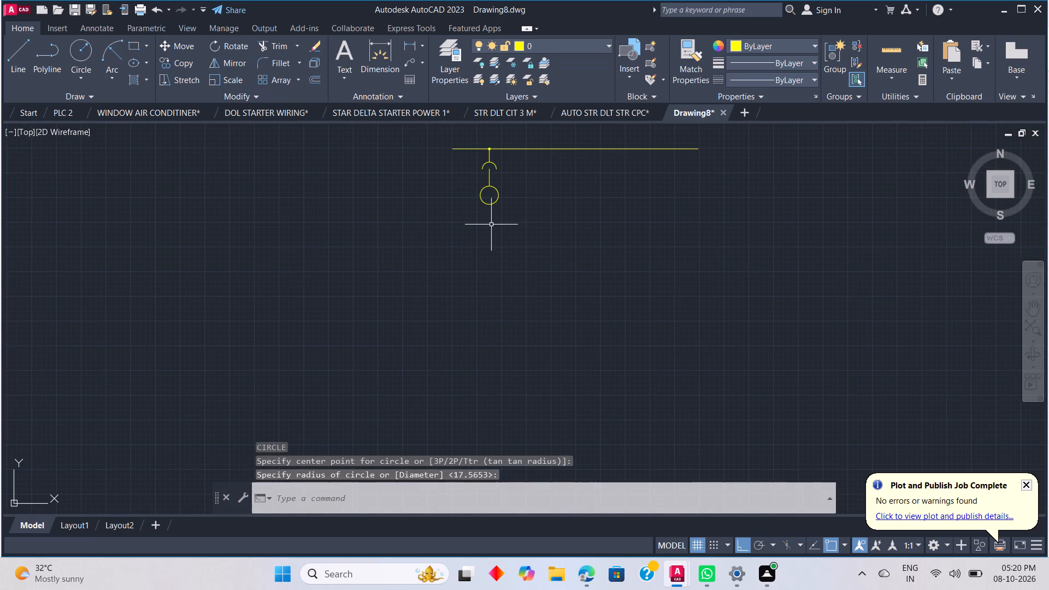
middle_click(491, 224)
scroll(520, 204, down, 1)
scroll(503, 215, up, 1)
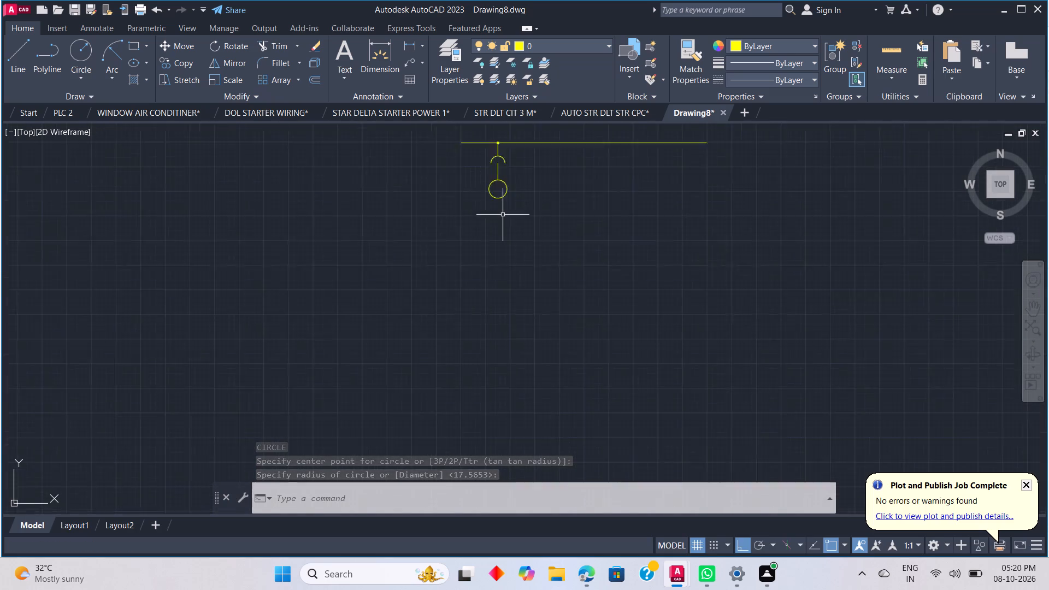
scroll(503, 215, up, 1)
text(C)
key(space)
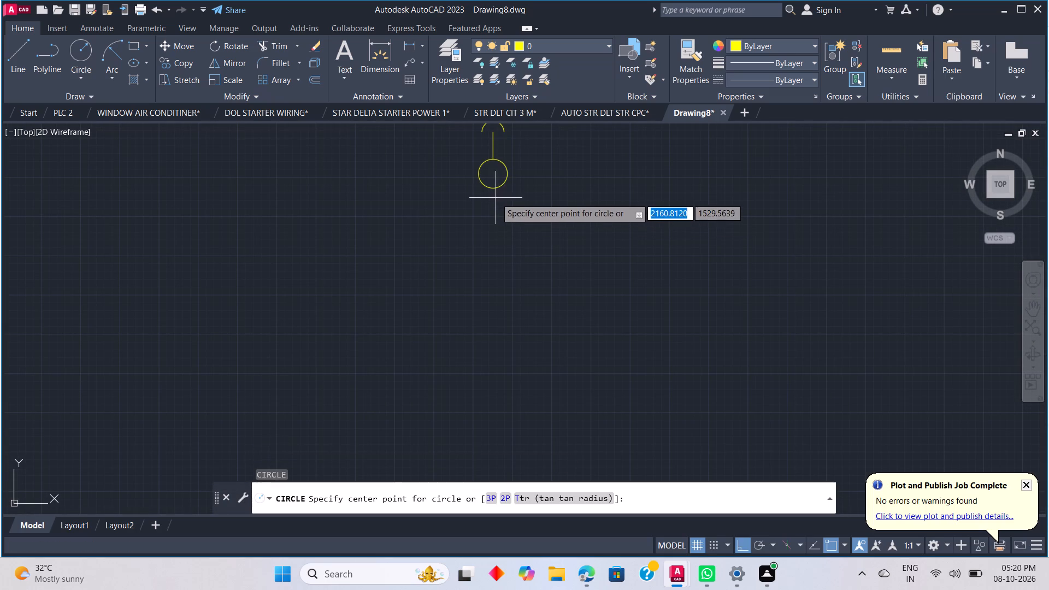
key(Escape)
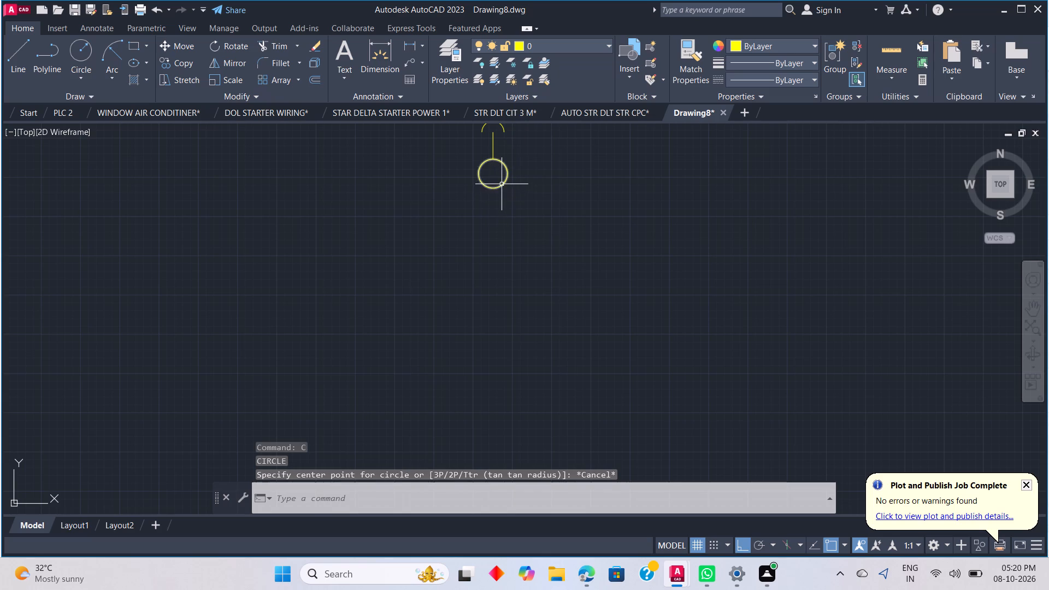
Copy the circle about 45.4 mm straight down so the copy sits against the original's bottom.
click(502, 184)
right_click(518, 223)
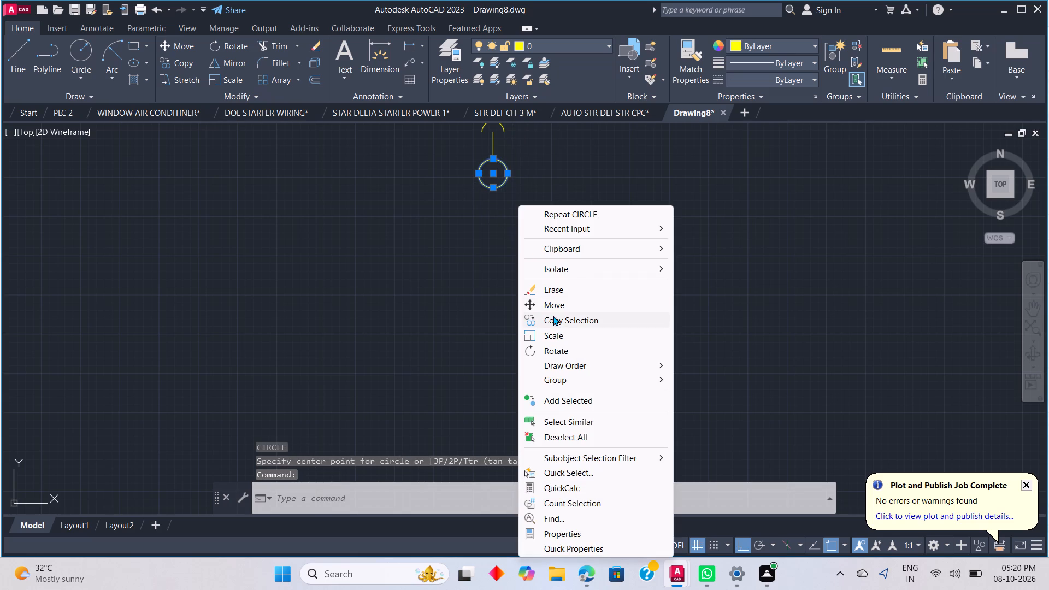
click(553, 315)
click(496, 174)
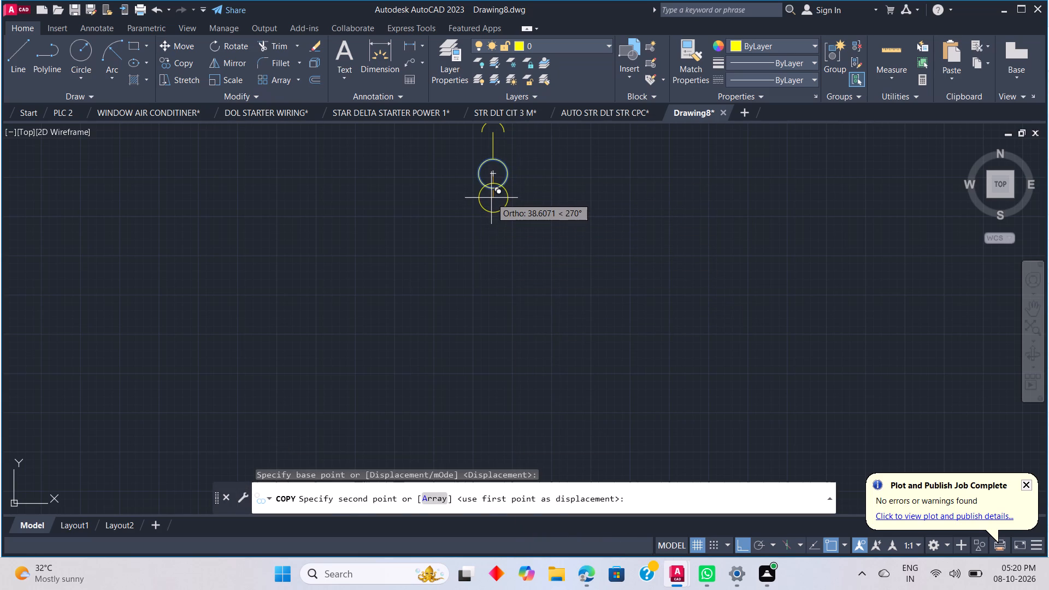
scroll(489, 204, up, 2)
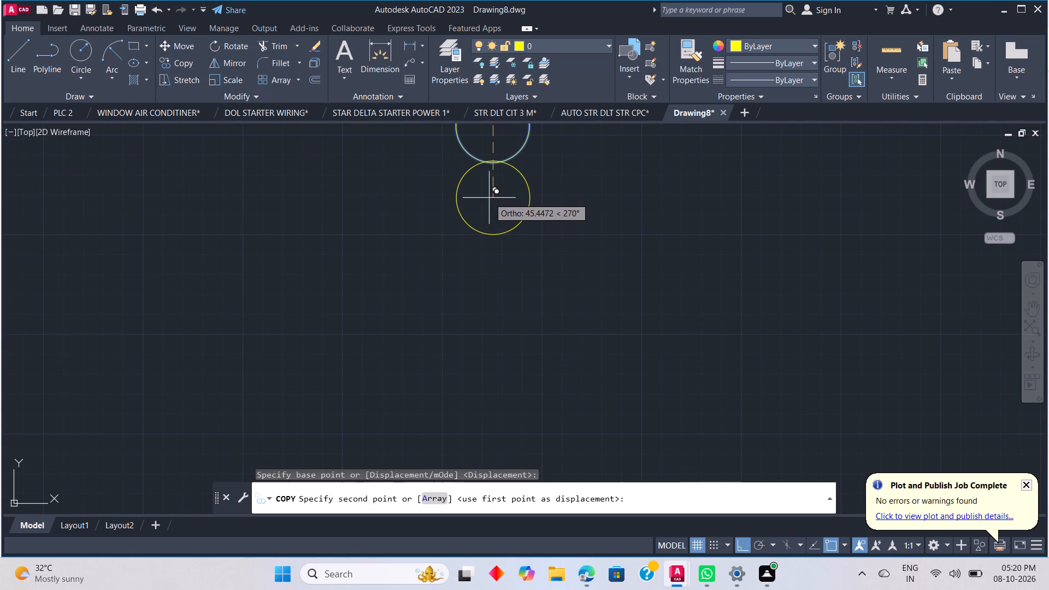
click(486, 198)
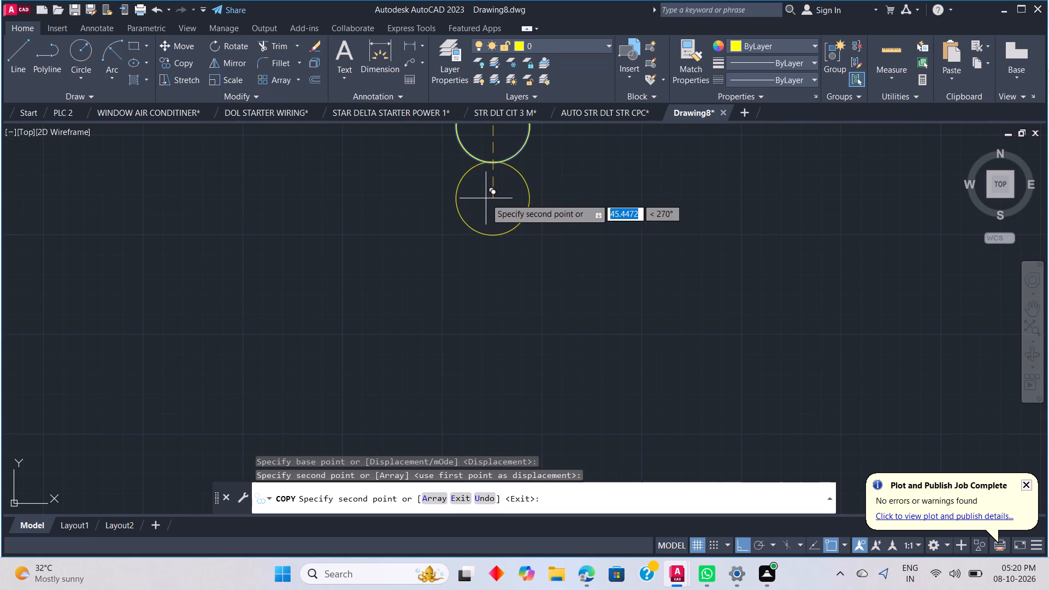
key(Escape)
Move the copied lower circle about 1 mm to the left.
scroll(537, 204, up, 2)
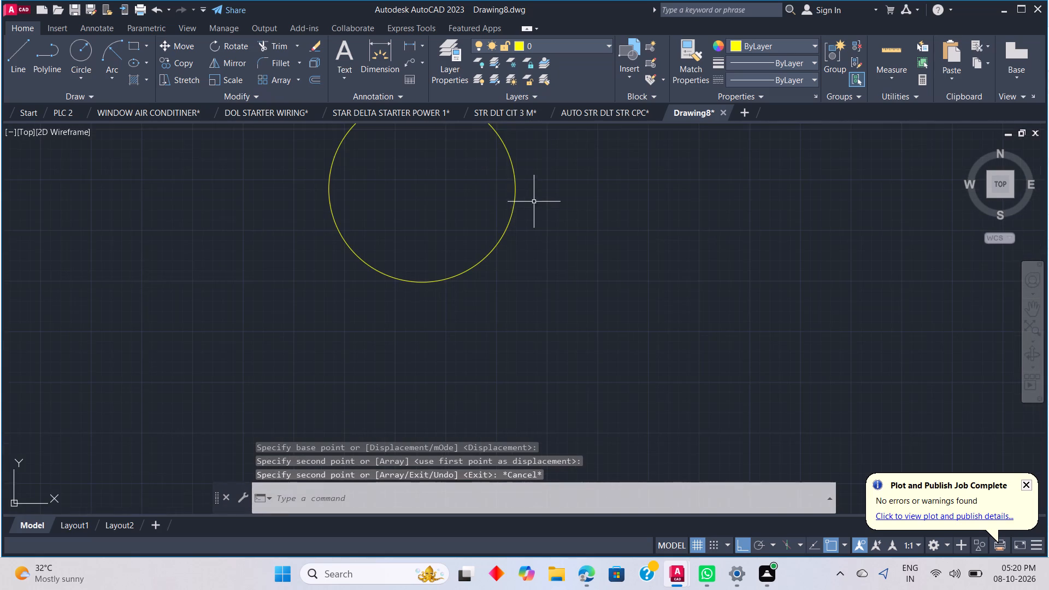
middle_drag(495, 179, 495, 298)
scroll(438, 231, up, 1)
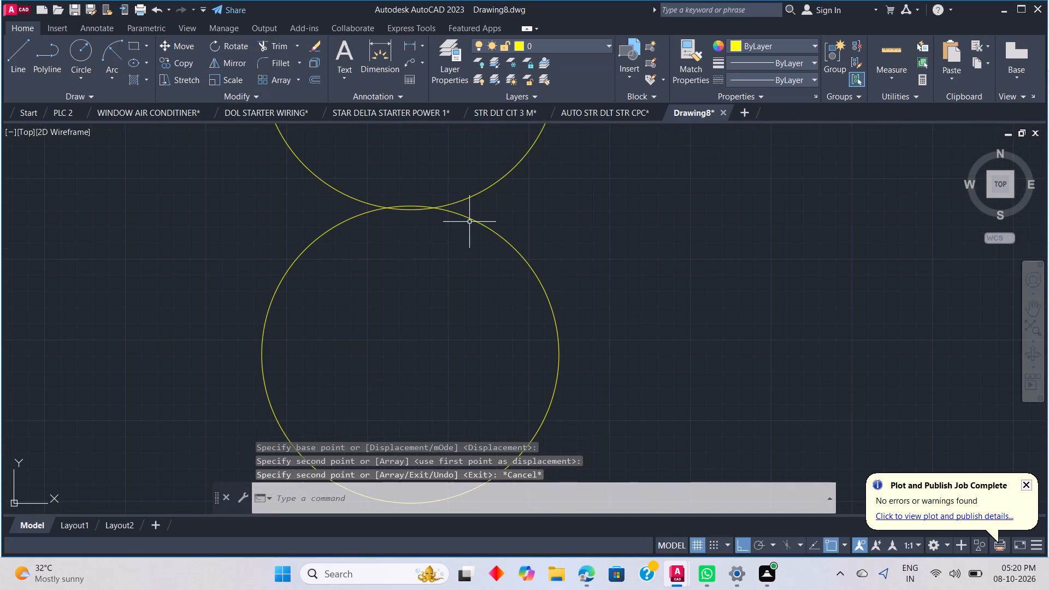
click(472, 218)
right_click(470, 257)
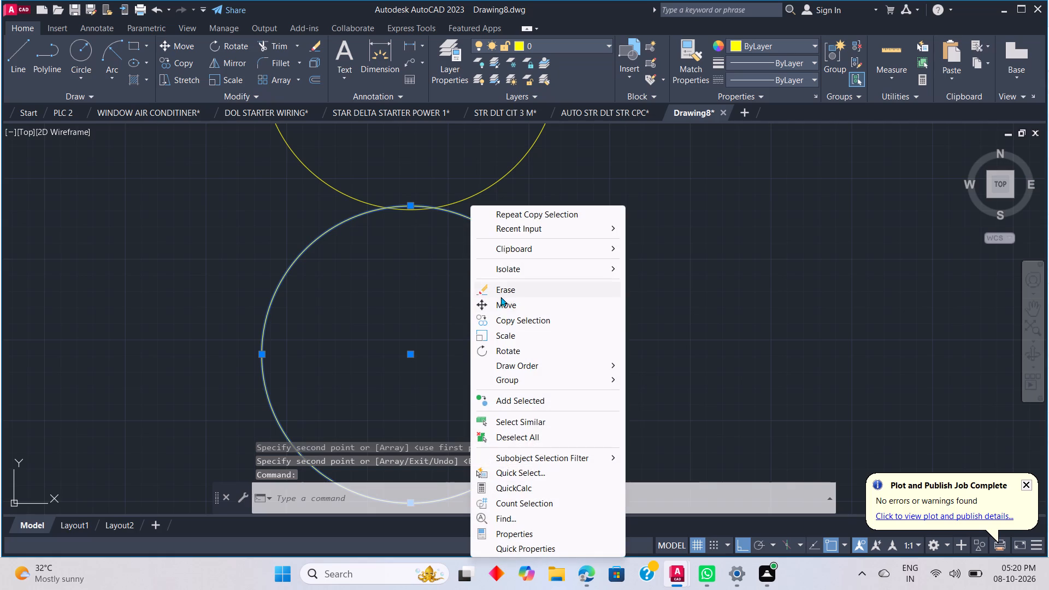
click(503, 299)
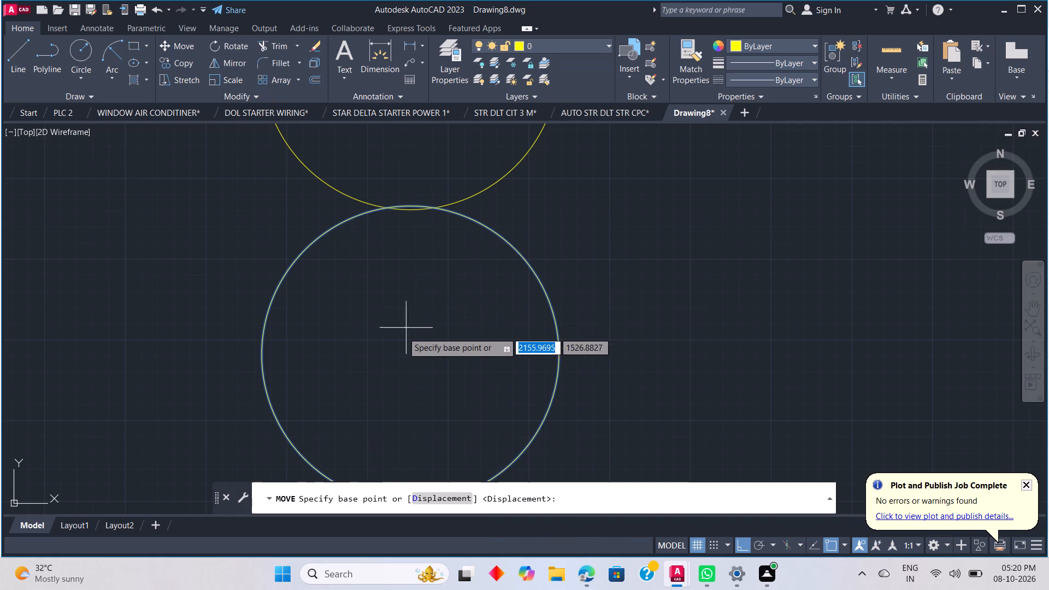
click(417, 341)
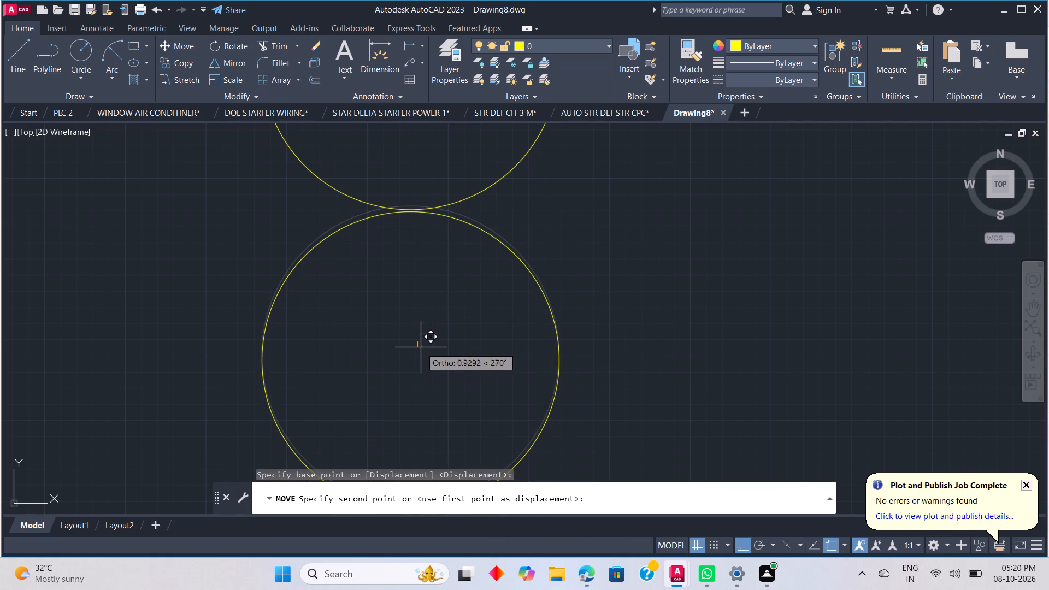
scroll(421, 341, up, 3)
scroll(421, 341, down, 2)
middle_drag(428, 204, 427, 361)
scroll(428, 204, down, 1)
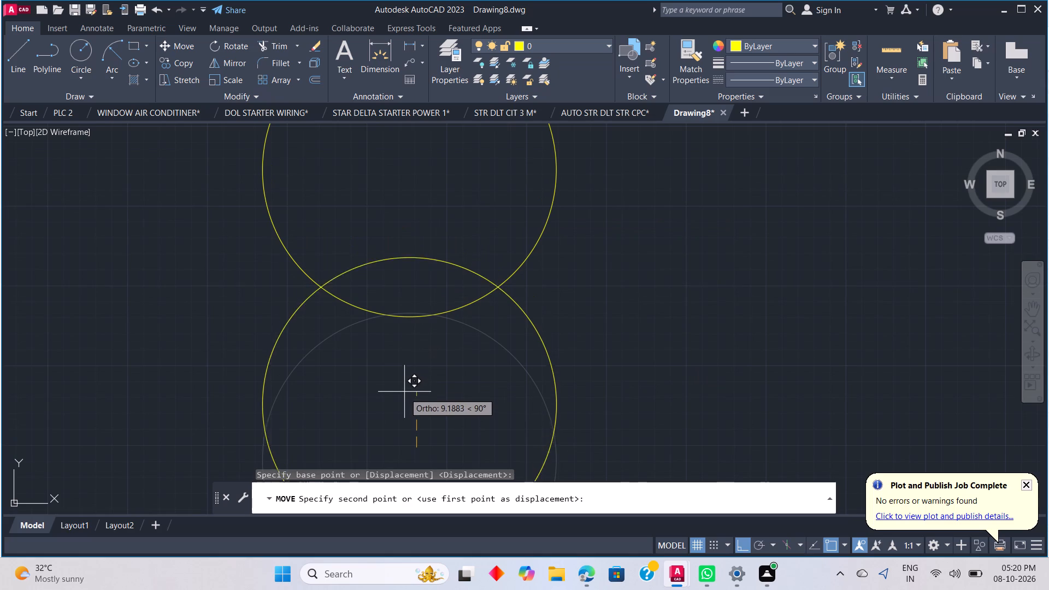
scroll(408, 377, down, 4)
scroll(400, 400, up, 2)
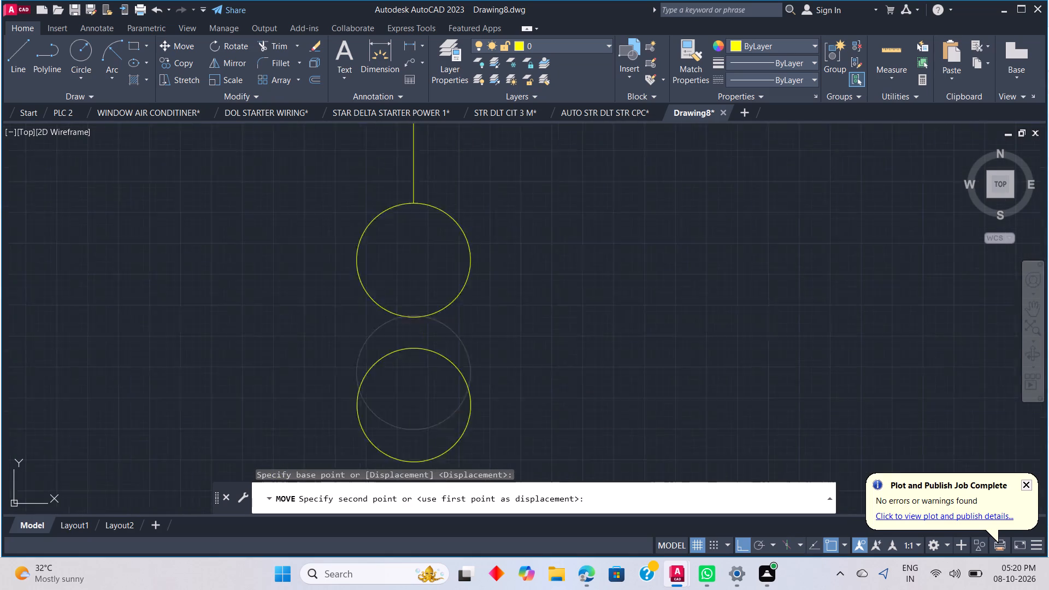
scroll(400, 400, up, 2)
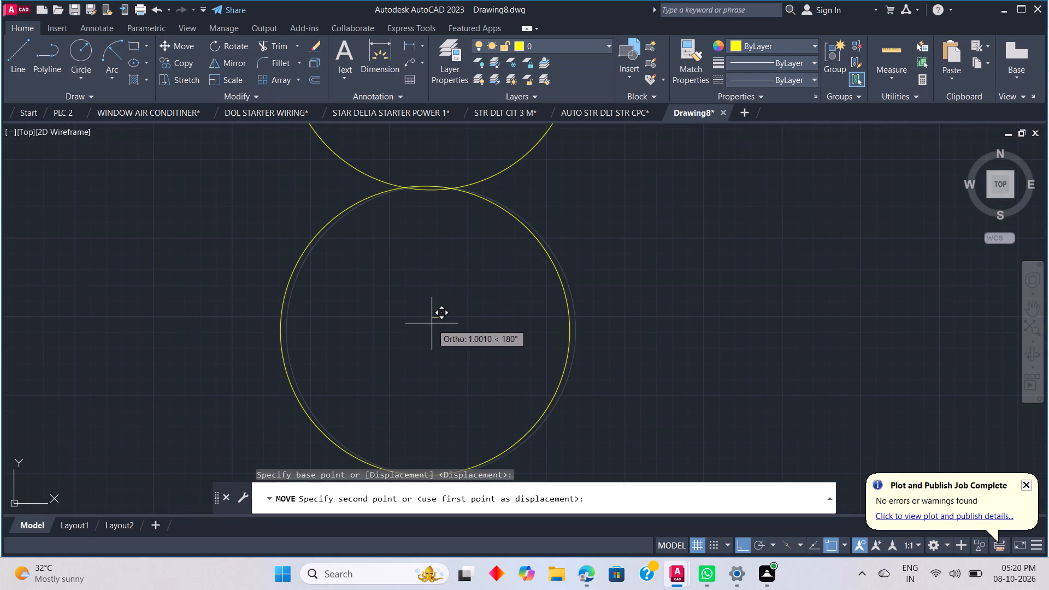
click(432, 324)
key(Escape)
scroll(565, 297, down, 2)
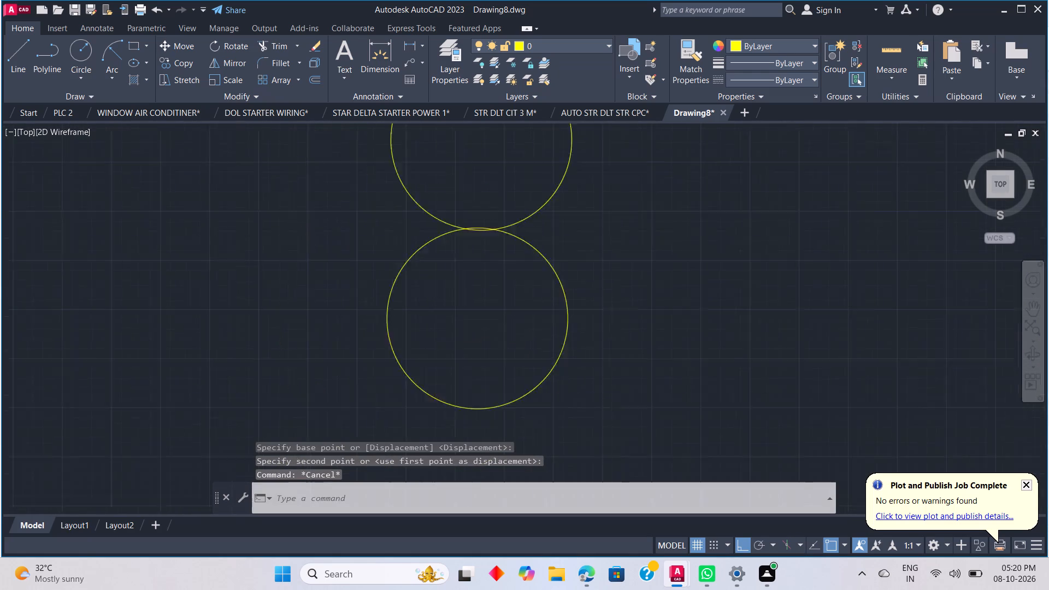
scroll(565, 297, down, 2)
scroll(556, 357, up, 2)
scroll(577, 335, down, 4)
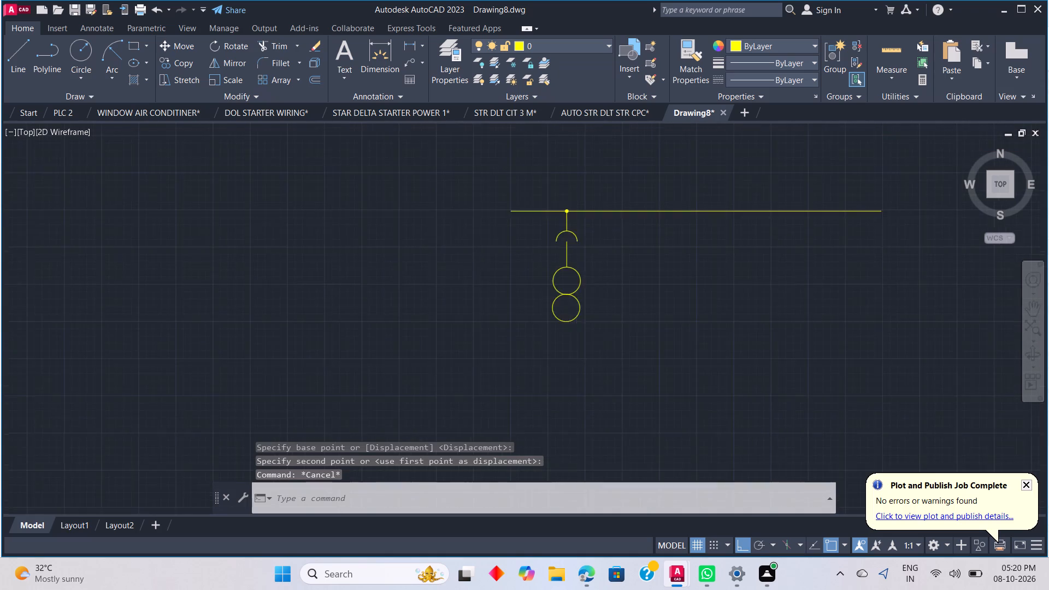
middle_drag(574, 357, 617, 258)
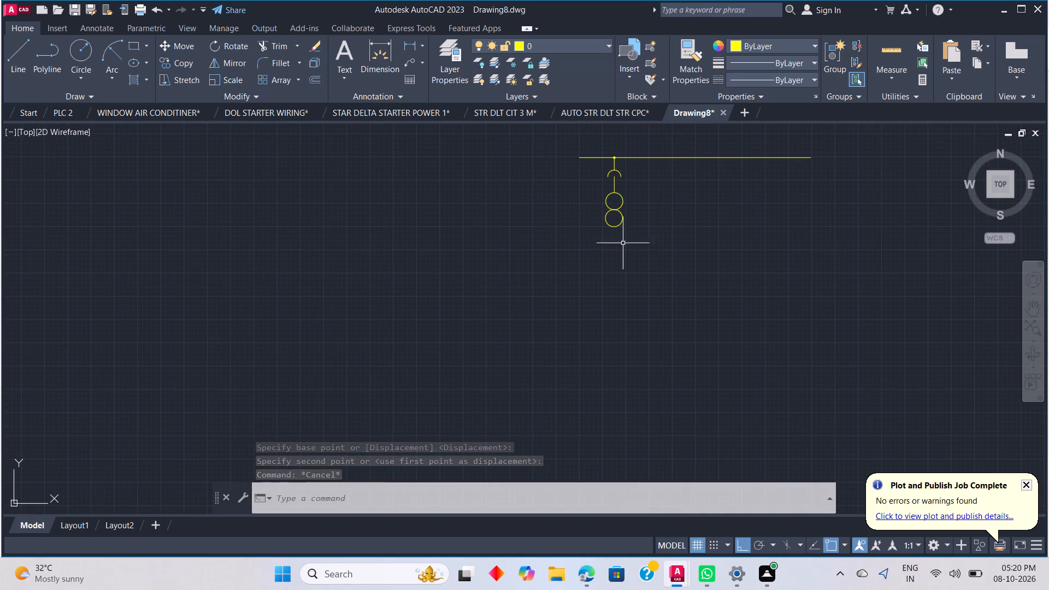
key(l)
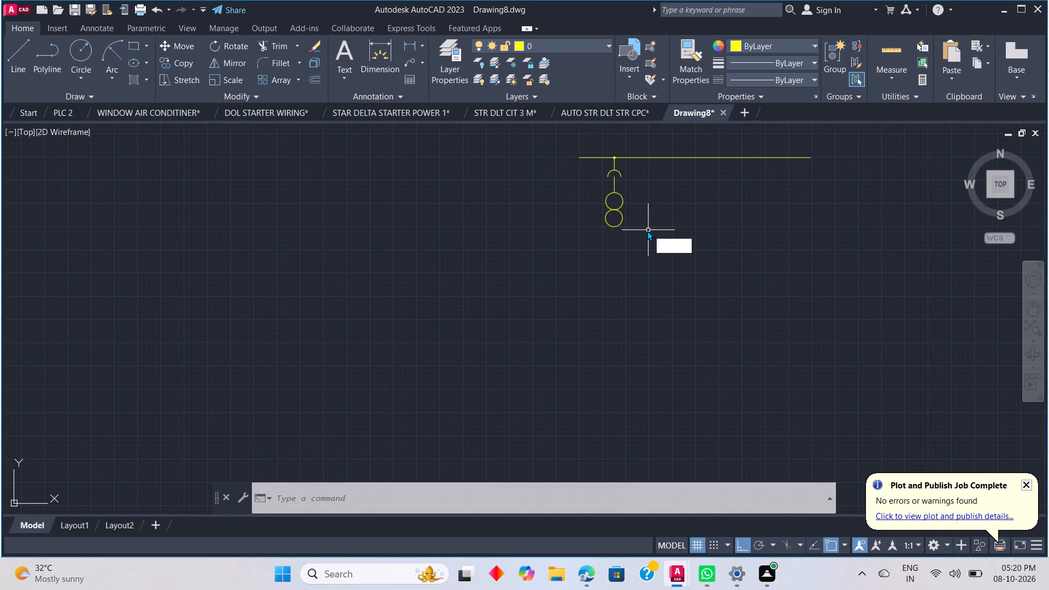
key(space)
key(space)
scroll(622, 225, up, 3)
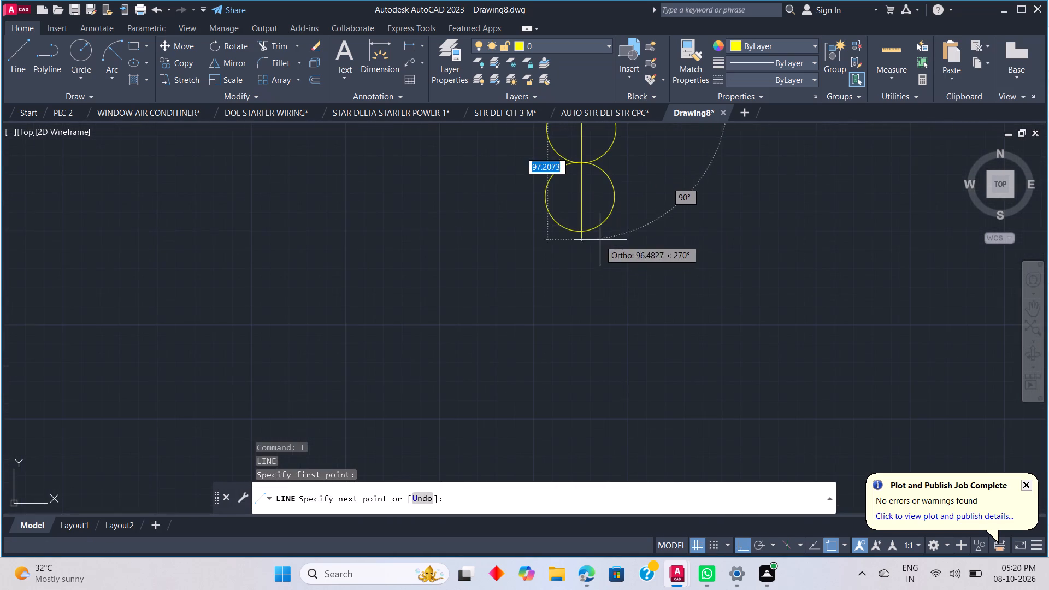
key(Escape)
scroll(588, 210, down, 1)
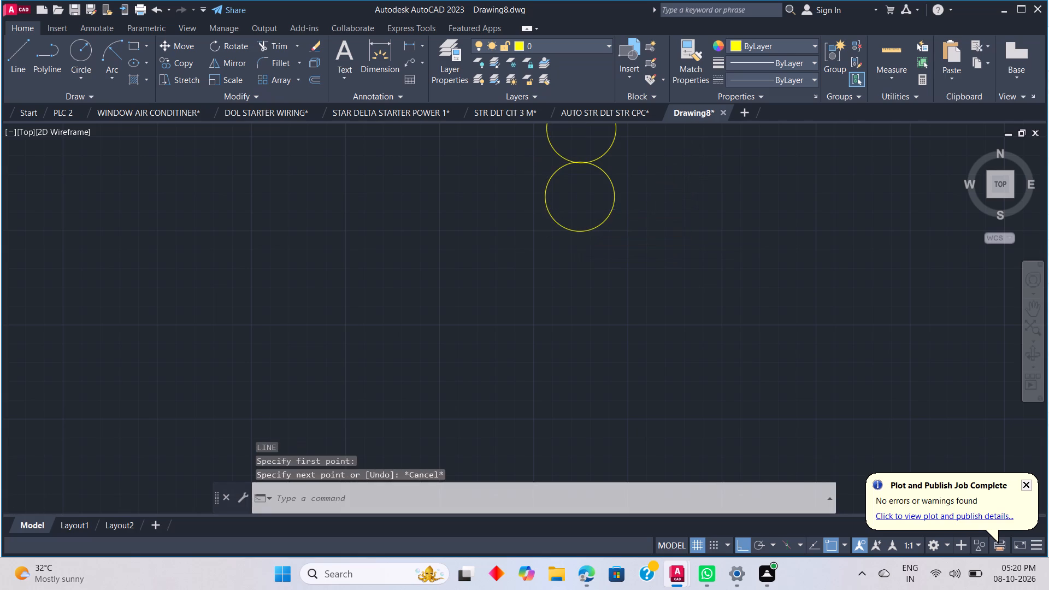
Draw a vertical line about 66 mm straight down from the lower circle's bottom quadrant.
key(l)
key(space)
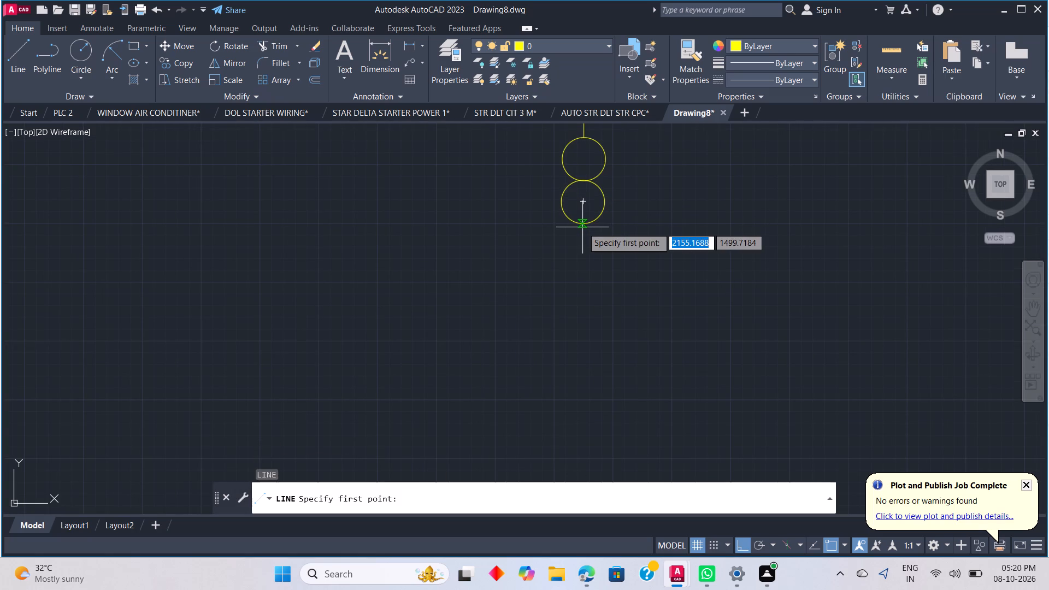
click(582, 227)
scroll(583, 353, down, 1)
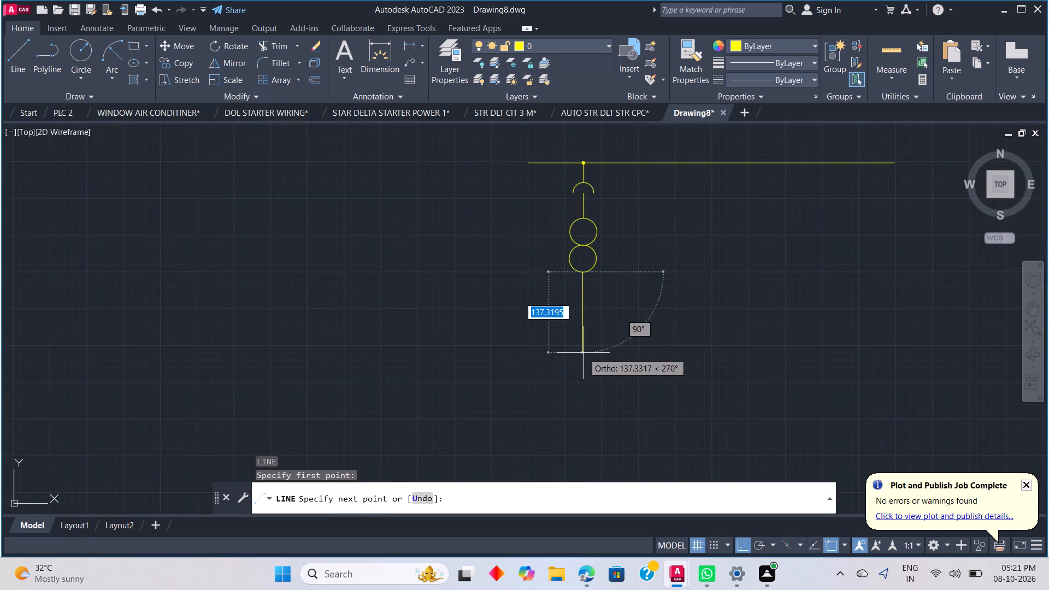
scroll(583, 353, down, 1)
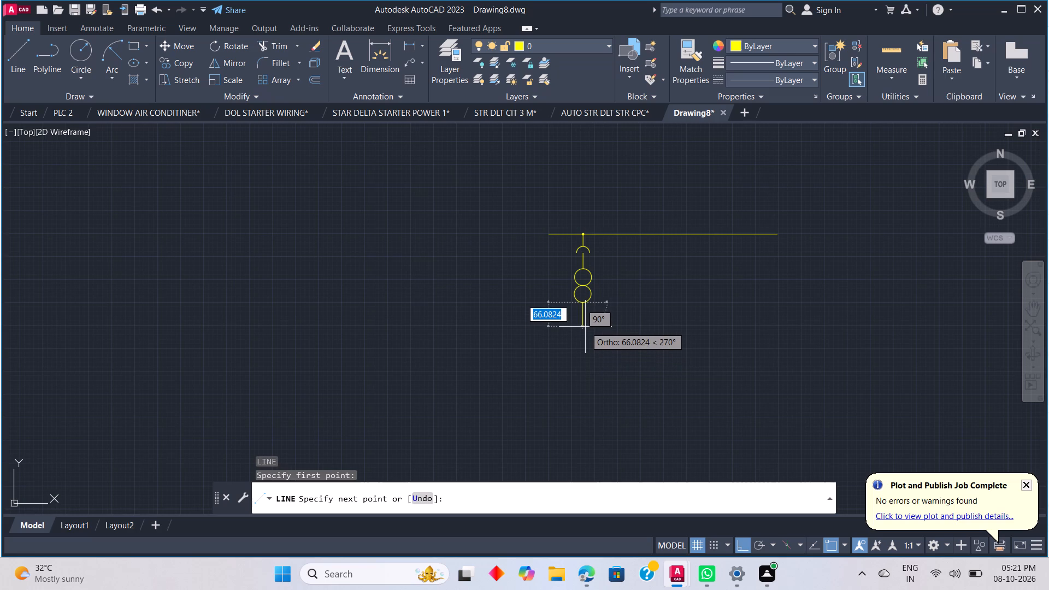
click(585, 327)
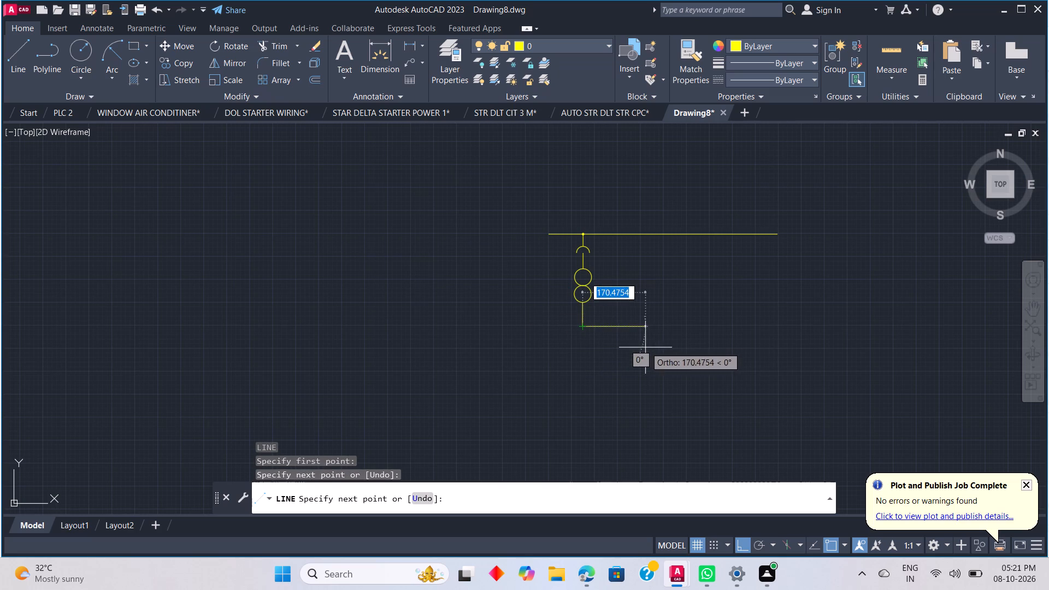
key(Escape)
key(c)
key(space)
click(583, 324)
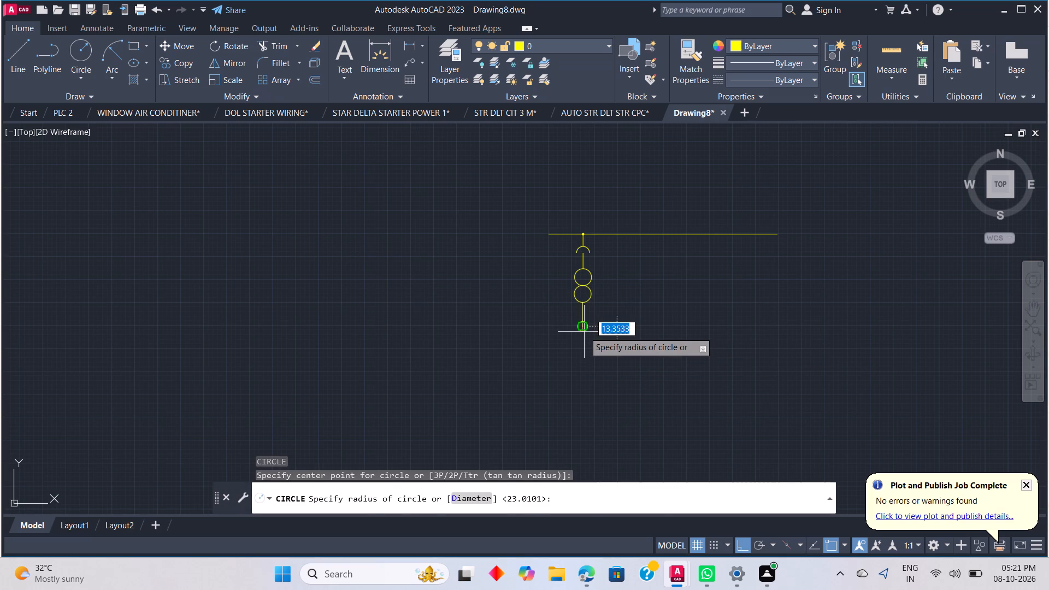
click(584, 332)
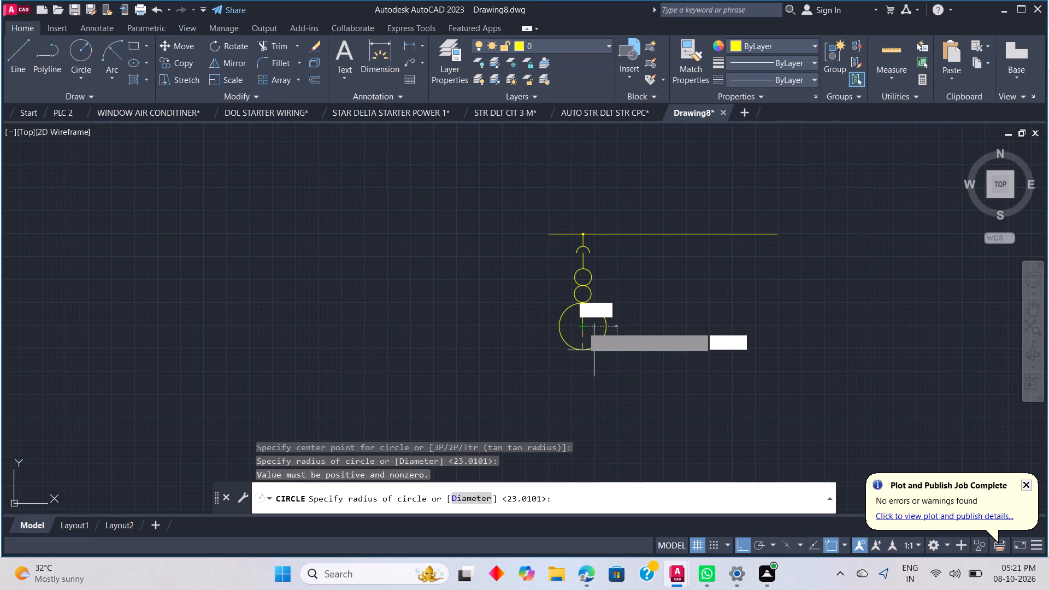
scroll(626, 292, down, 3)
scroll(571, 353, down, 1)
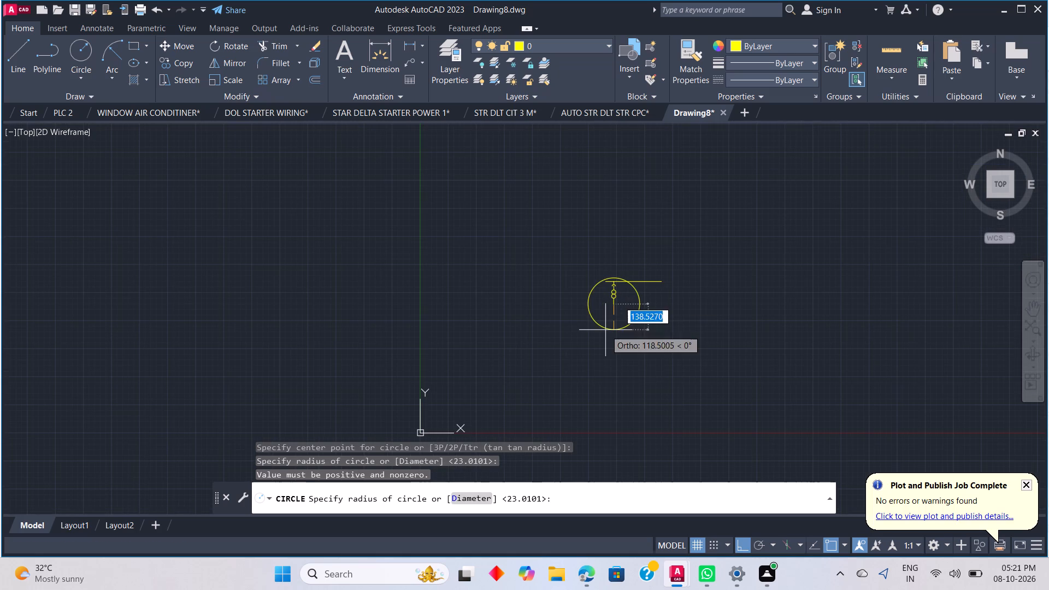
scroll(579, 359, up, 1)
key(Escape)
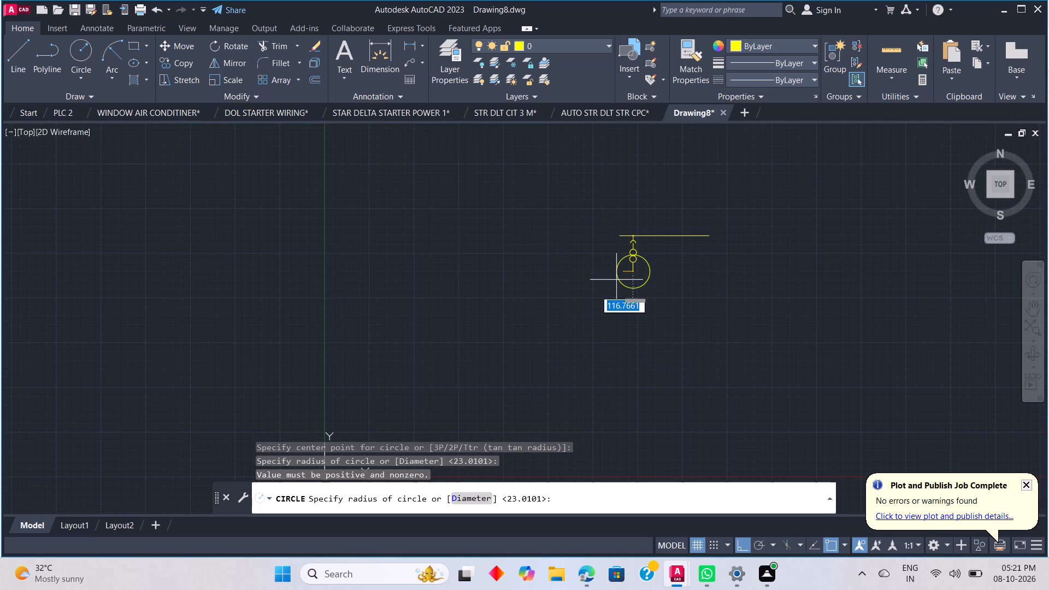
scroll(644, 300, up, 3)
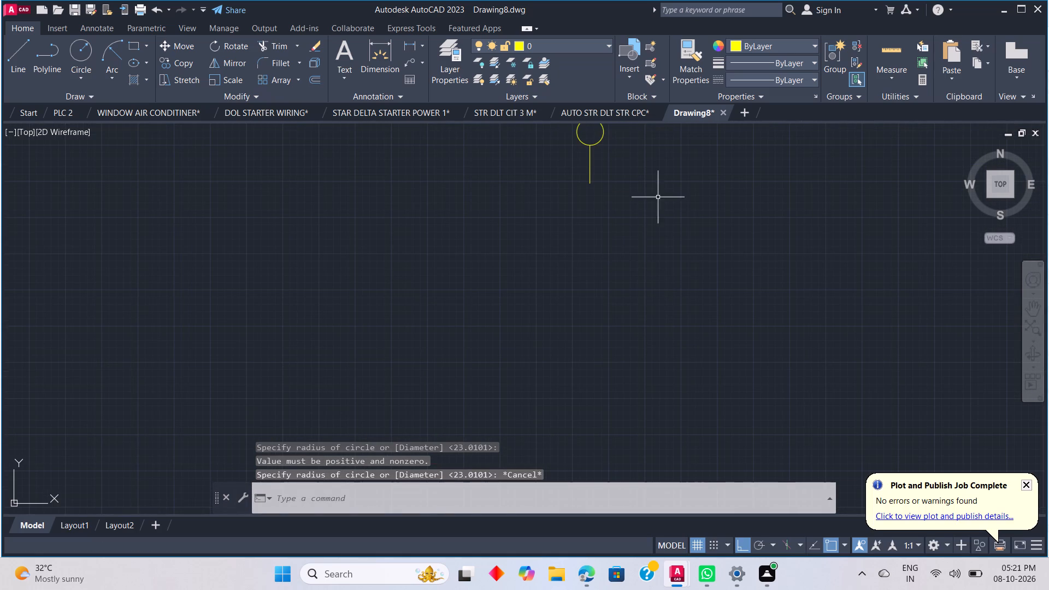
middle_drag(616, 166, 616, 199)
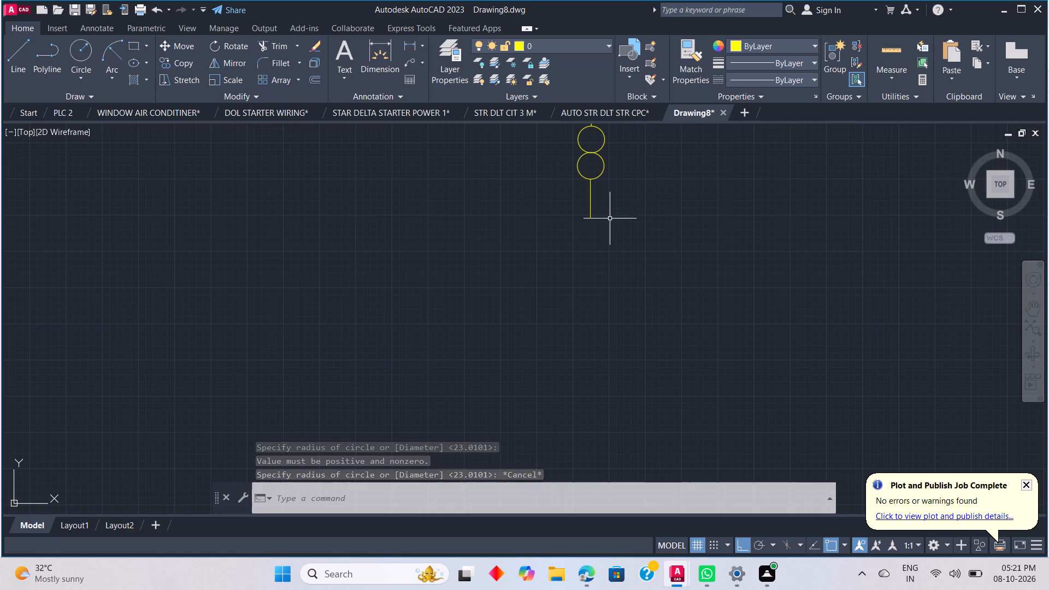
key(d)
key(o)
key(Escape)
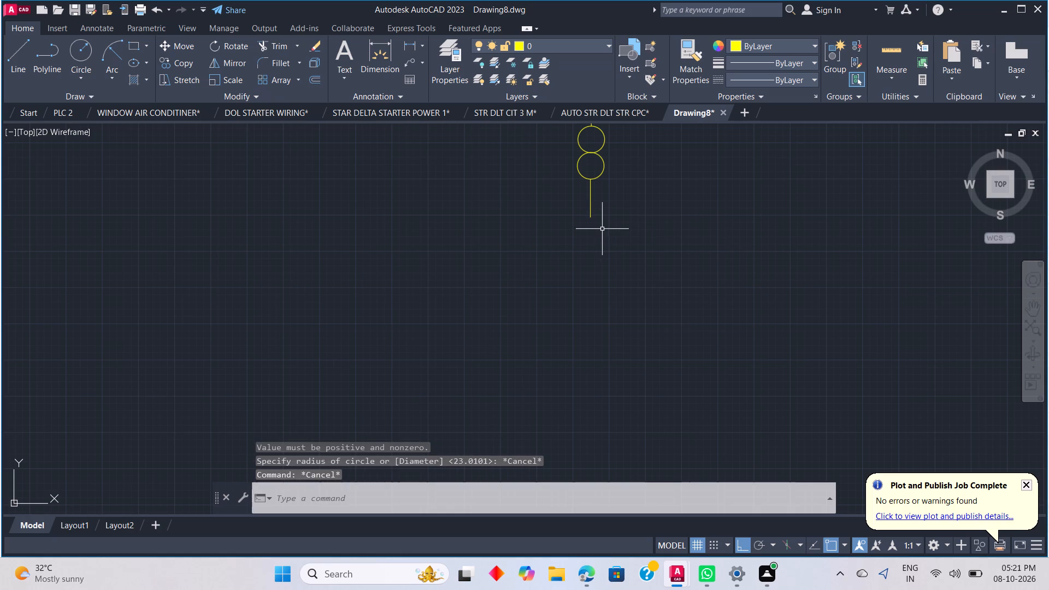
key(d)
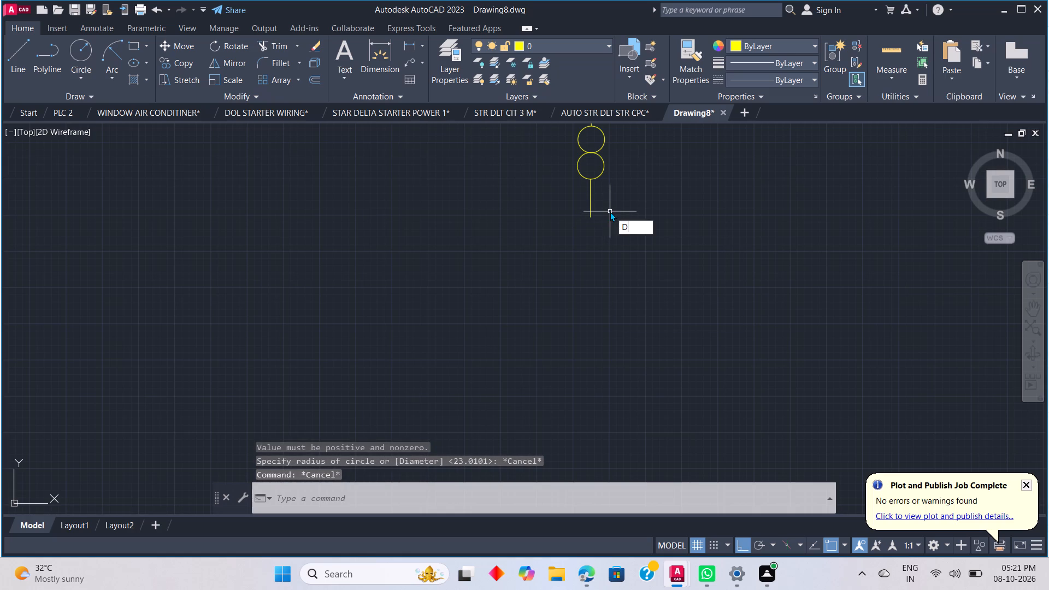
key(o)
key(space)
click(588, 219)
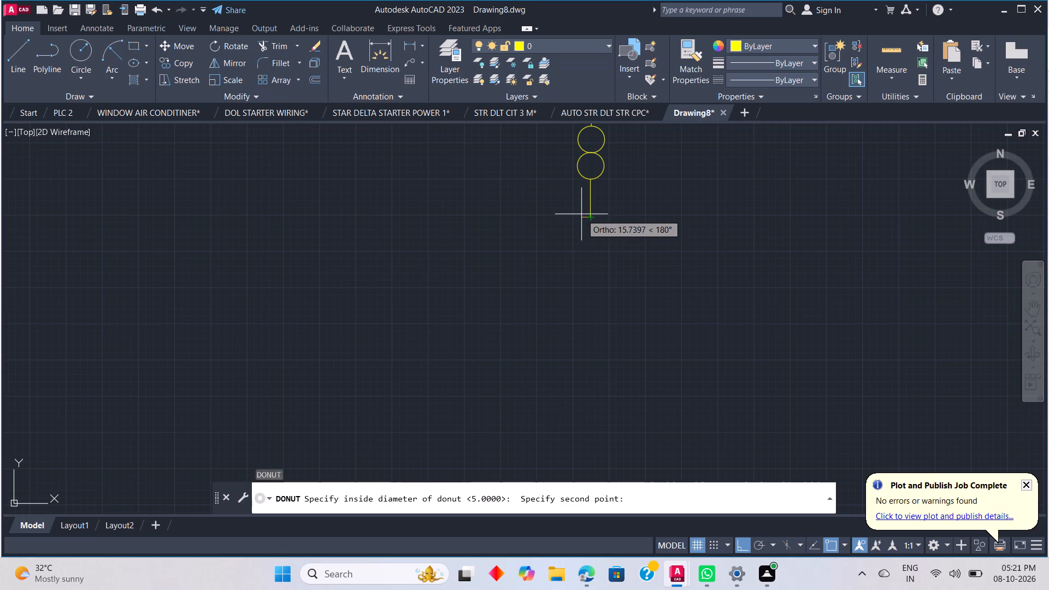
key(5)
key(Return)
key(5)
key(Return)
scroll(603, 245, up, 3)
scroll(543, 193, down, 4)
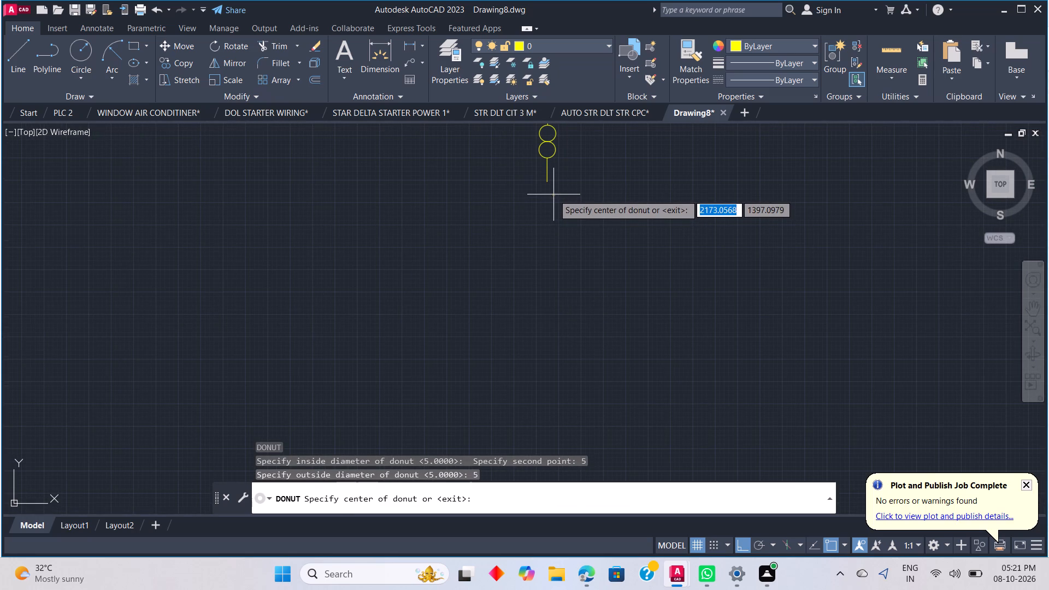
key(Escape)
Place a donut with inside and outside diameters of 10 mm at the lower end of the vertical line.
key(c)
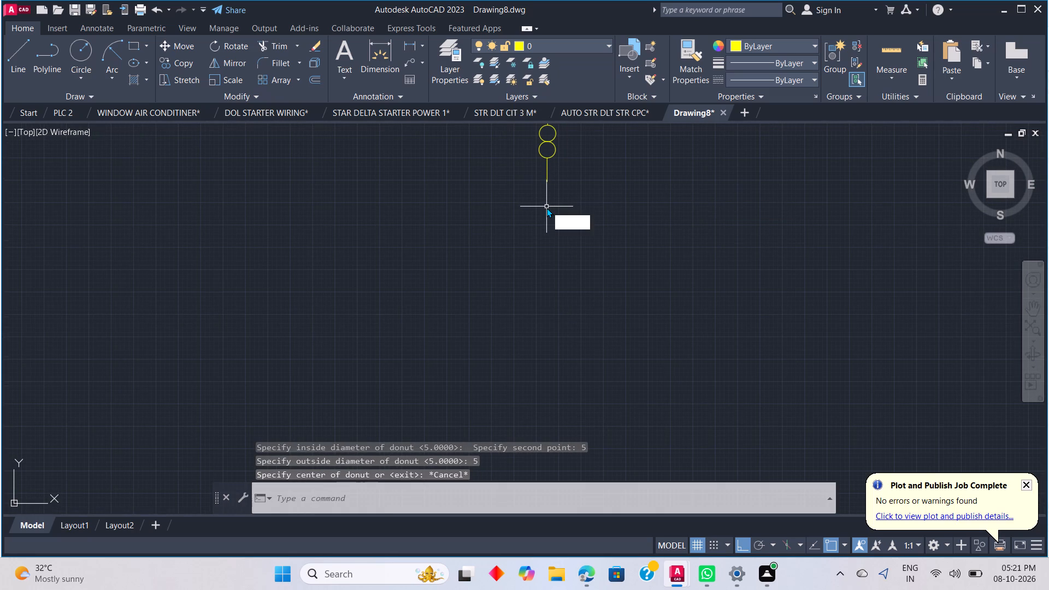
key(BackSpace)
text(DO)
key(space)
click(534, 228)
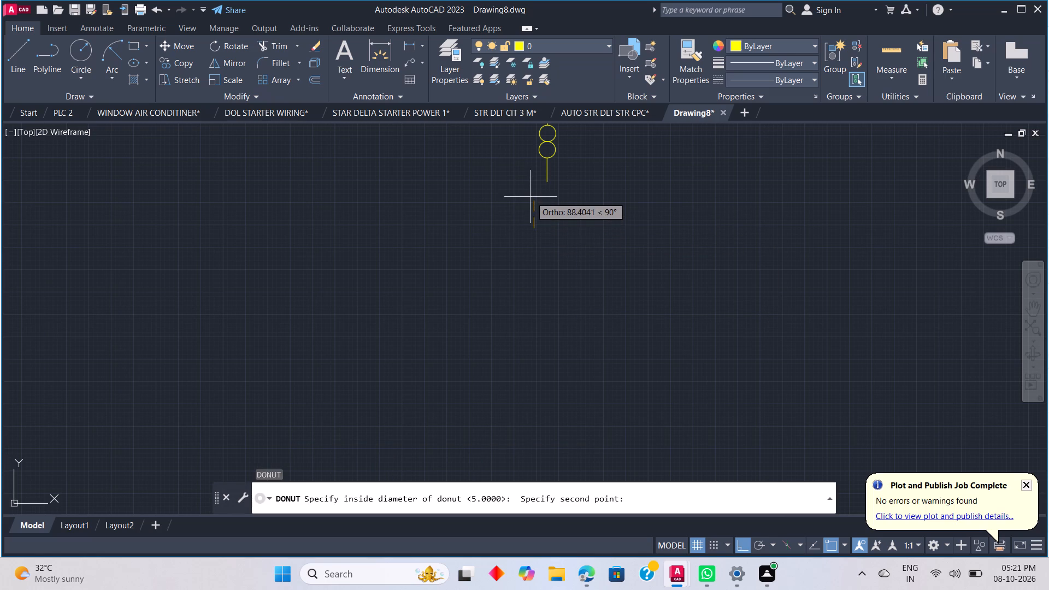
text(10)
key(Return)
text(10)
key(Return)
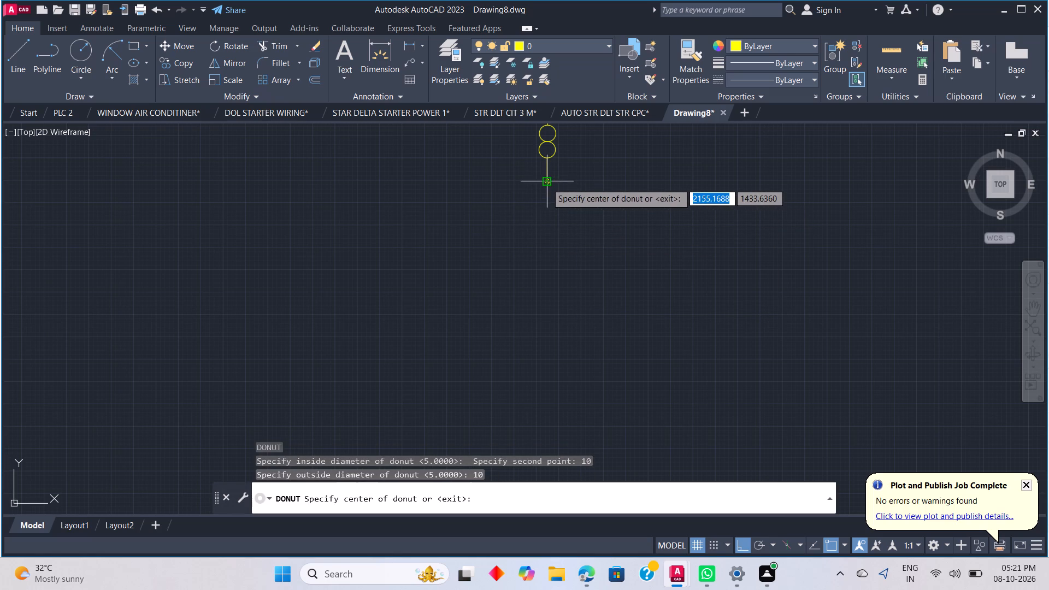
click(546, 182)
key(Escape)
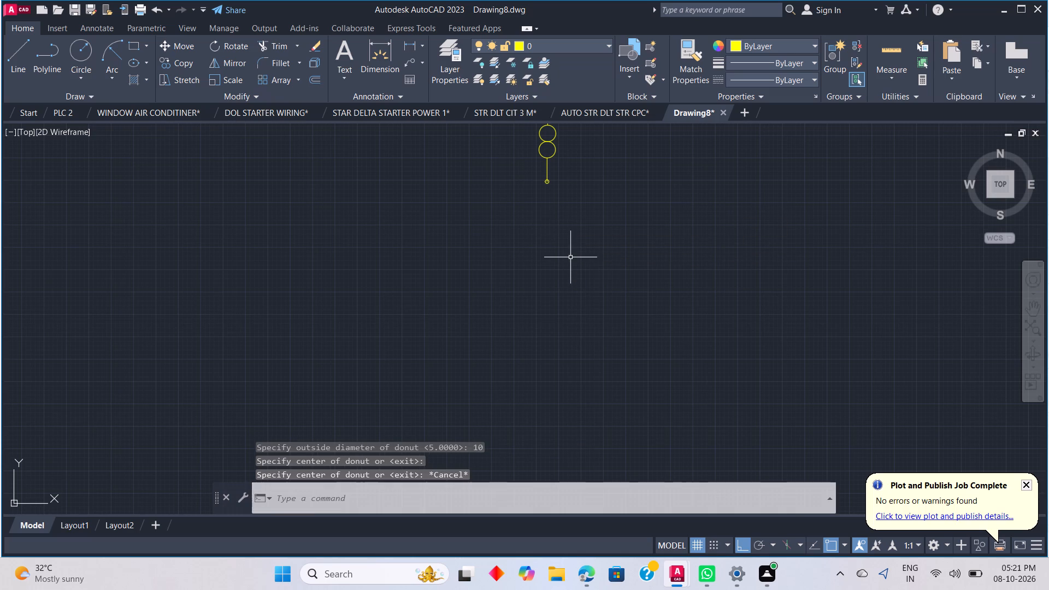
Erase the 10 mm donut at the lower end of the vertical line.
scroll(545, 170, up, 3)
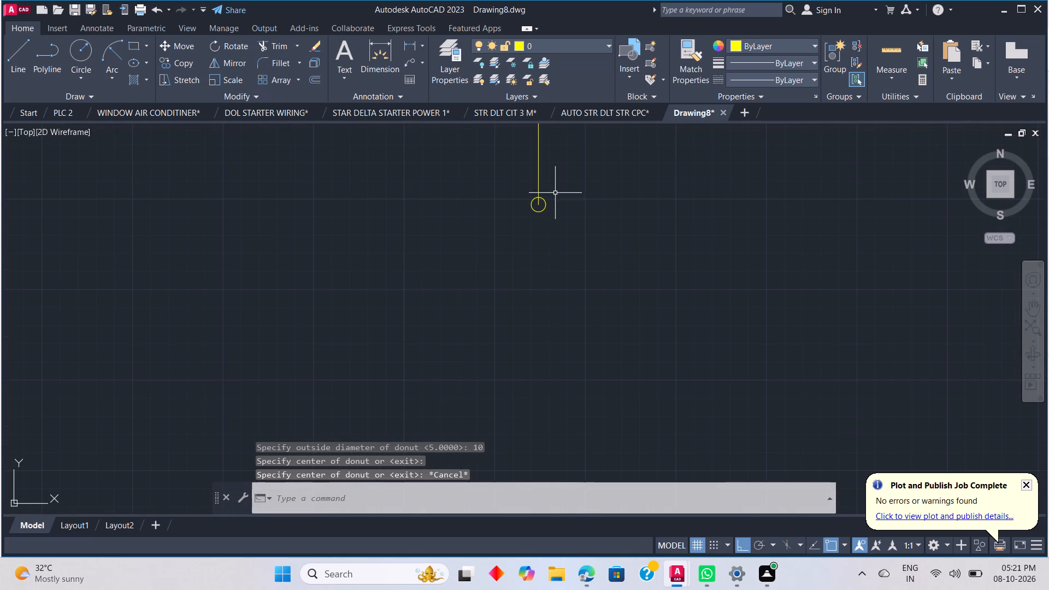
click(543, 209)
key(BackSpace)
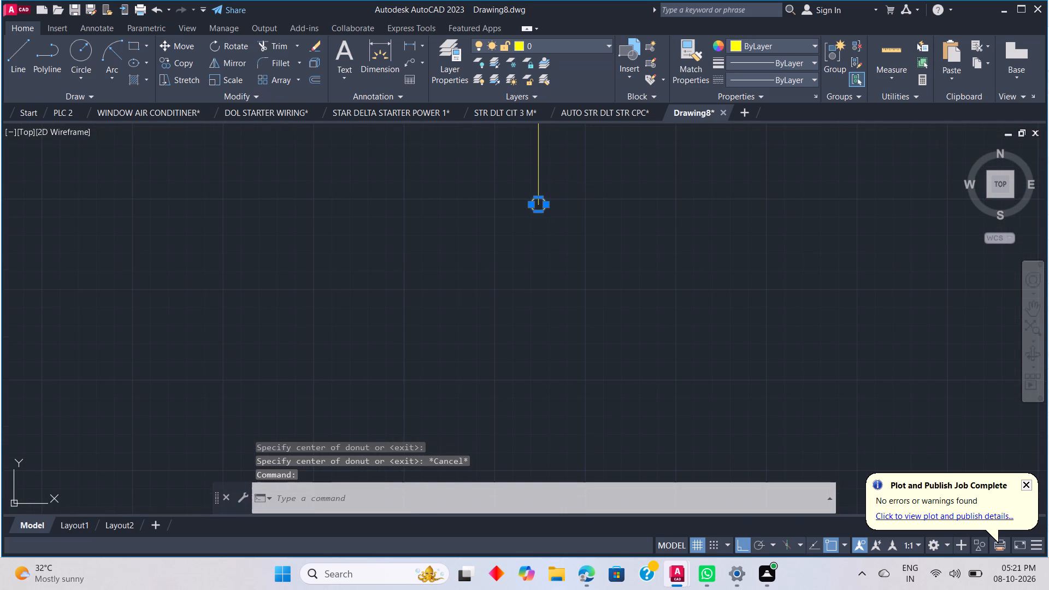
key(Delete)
Place a donut with inside and outside diameters of 15 mm centred on the lower end of the vertical line.
scroll(543, 209, down, 5)
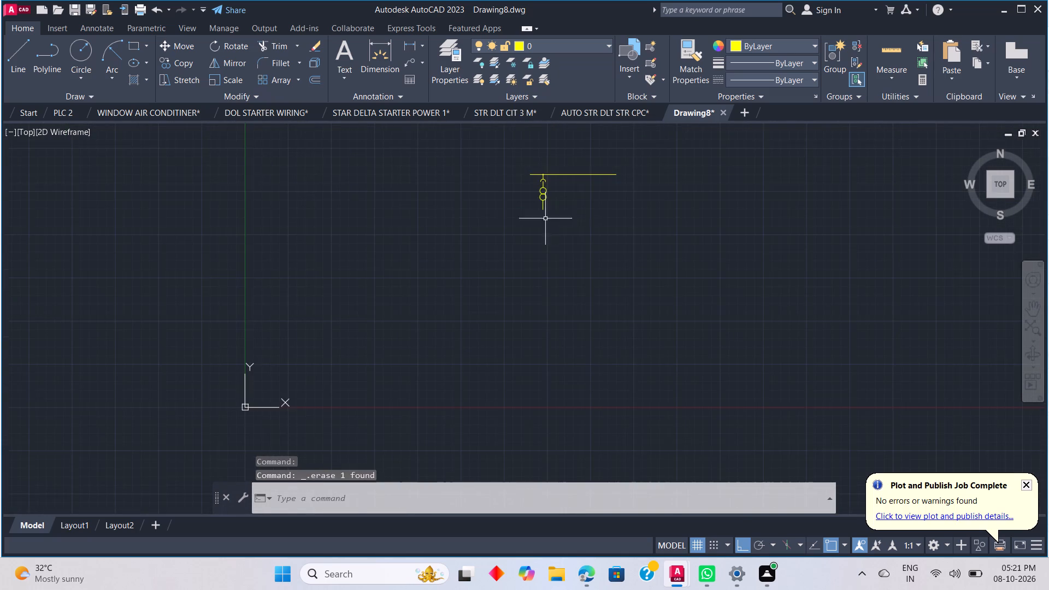
scroll(574, 225, down, 1)
scroll(569, 229, up, 2)
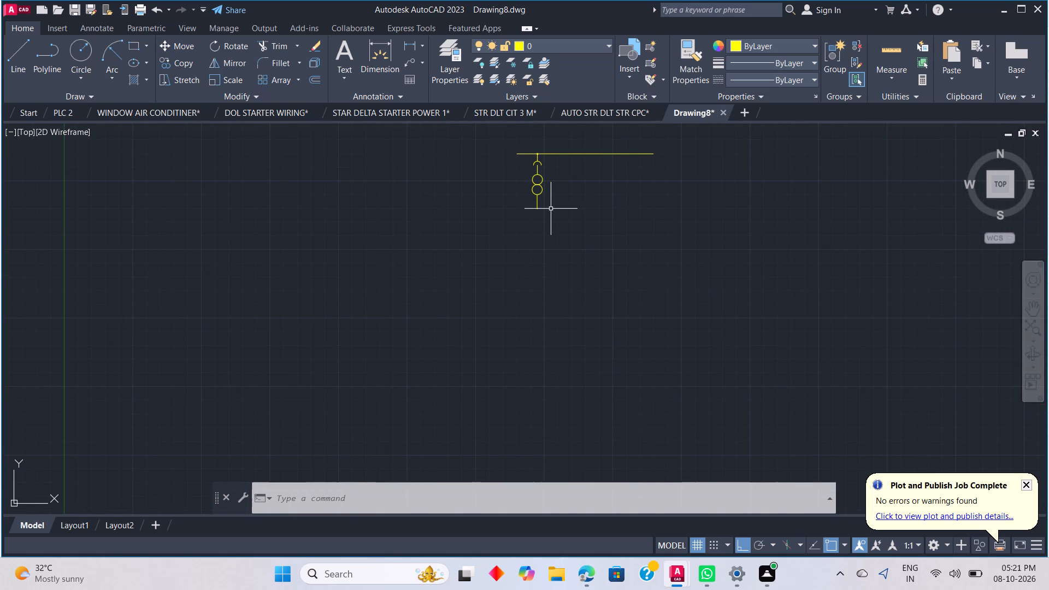
scroll(551, 209, up, 1)
scroll(547, 211, down, 1)
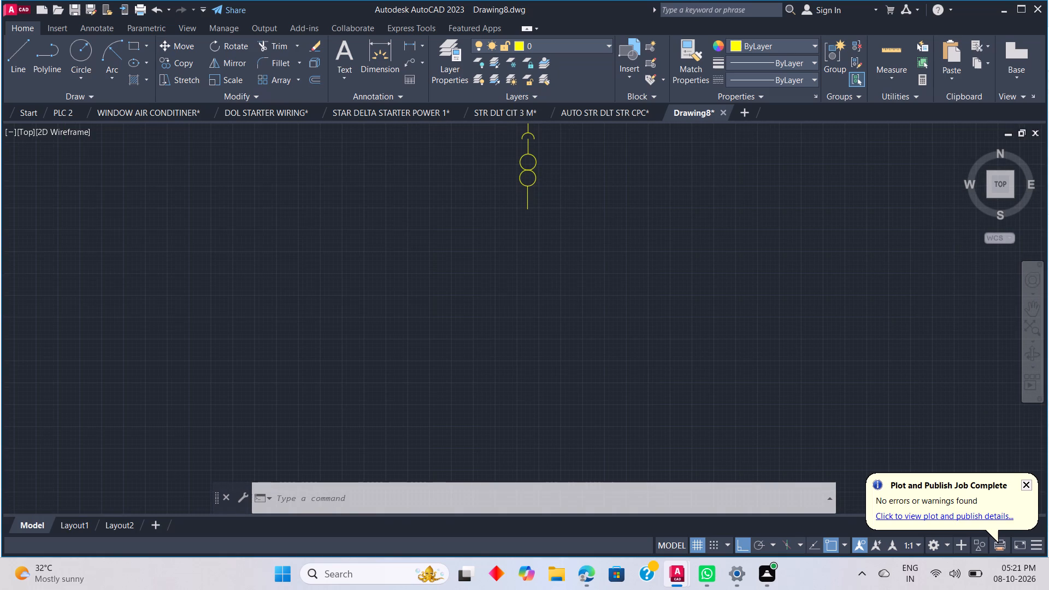
scroll(547, 211, up, 2)
text(DO)
key(space)
scroll(508, 208, up, 1)
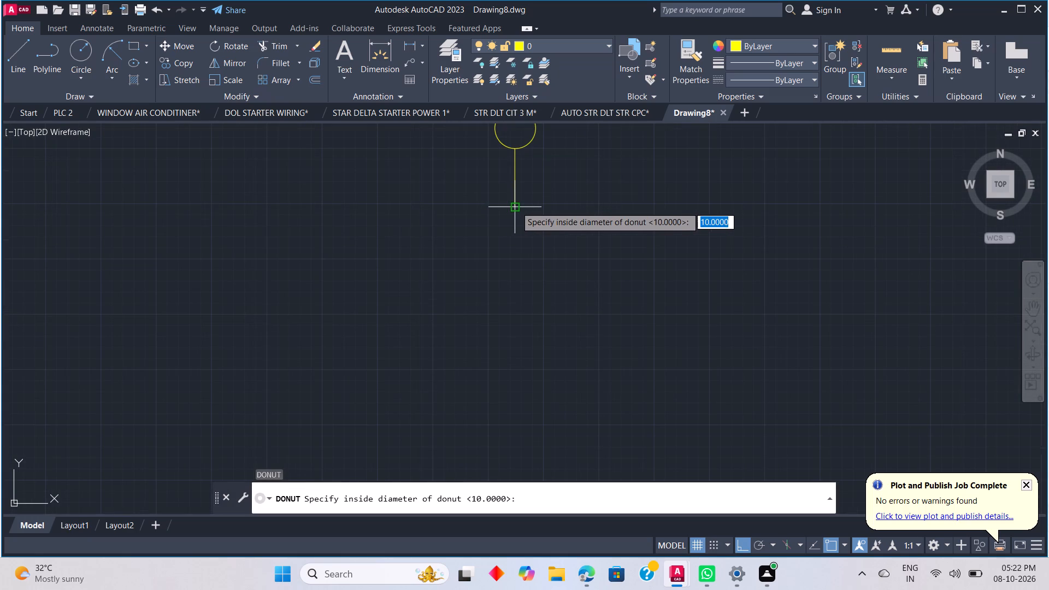
click(515, 207)
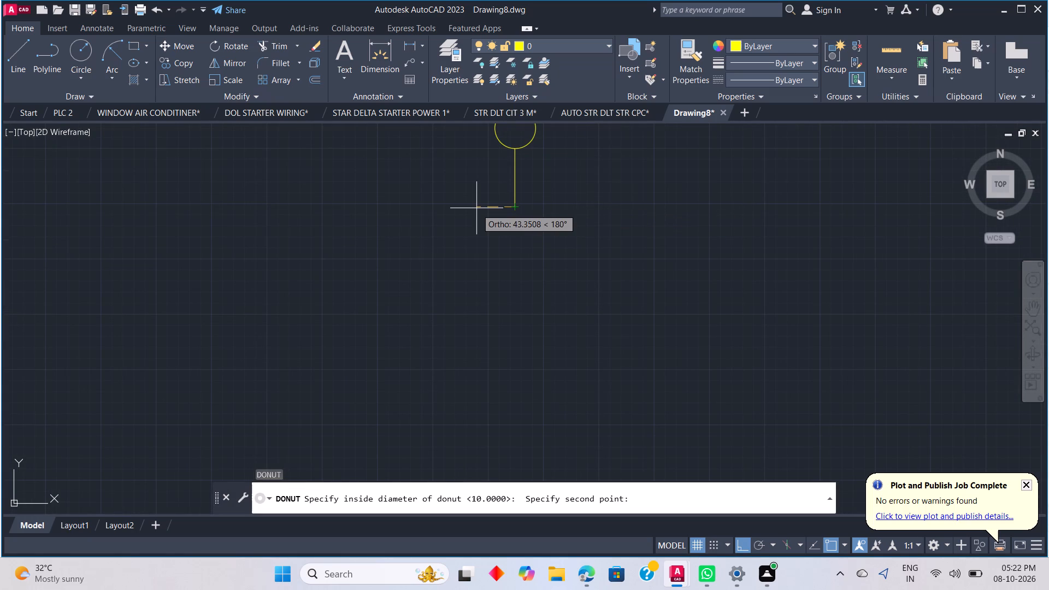
key(5)
key(BackSpace)
text(15)
key(Return)
text(15)
key(Return)
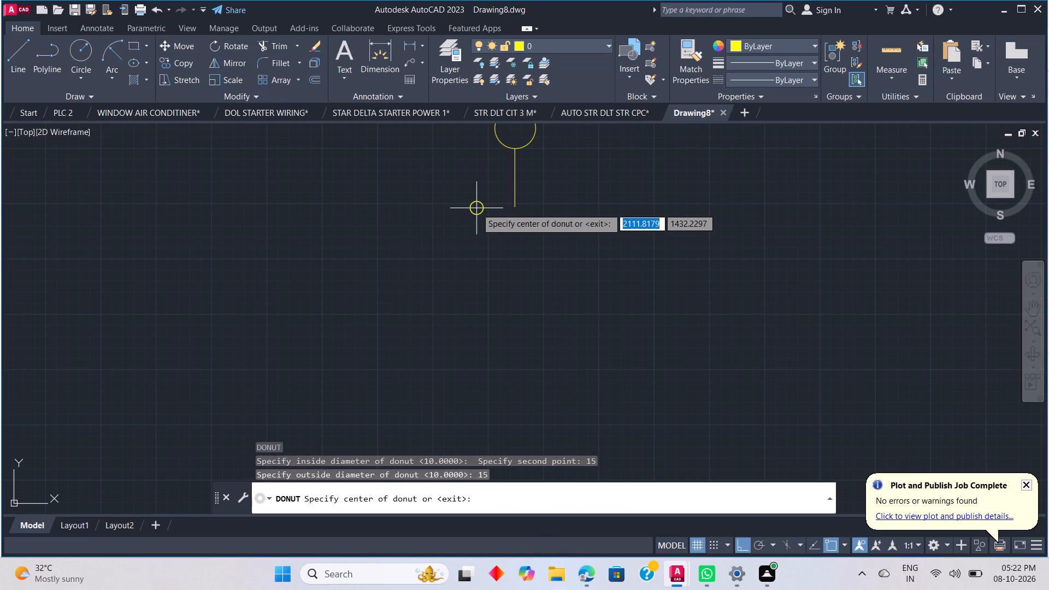
click(512, 210)
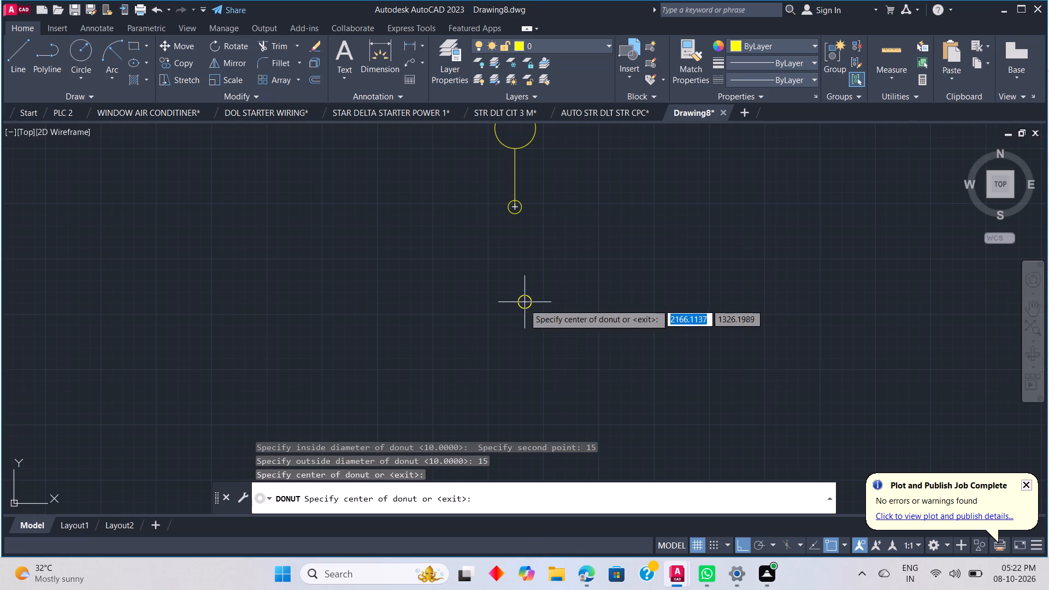
Place a second 15 mm donut about 39.7 mm straight below the first one.
scroll(525, 304, down, 4)
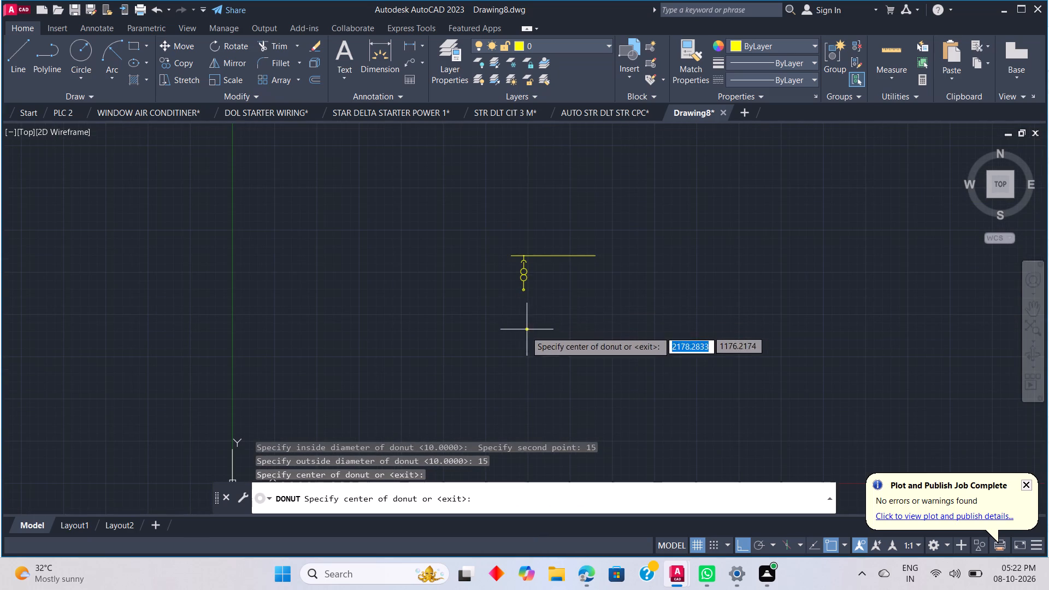
scroll(539, 339, up, 3)
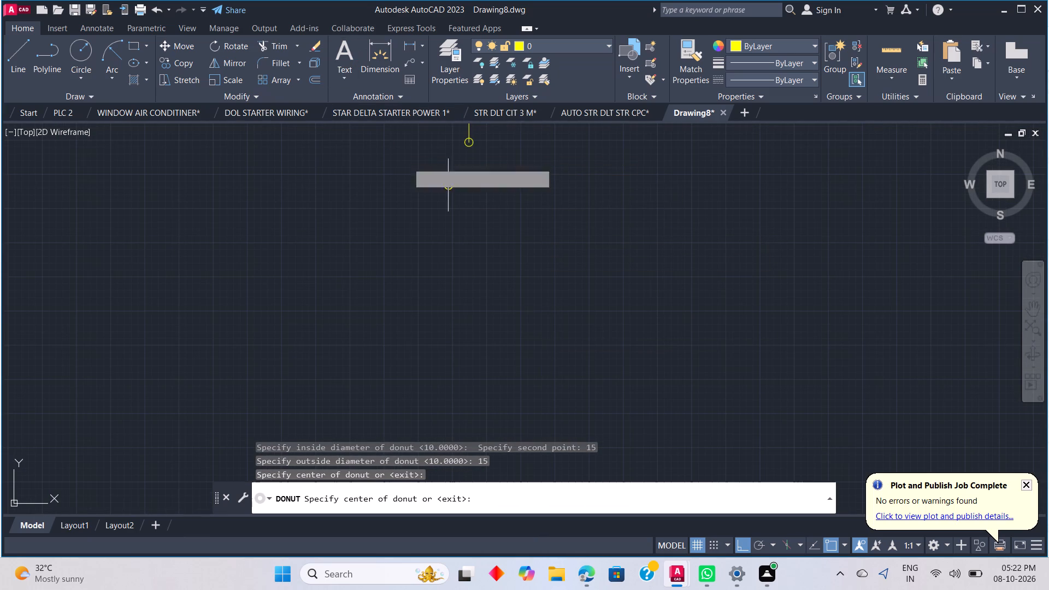
middle_drag(490, 181, 490, 221)
middle_click(490, 226)
scroll(484, 225, up, 2)
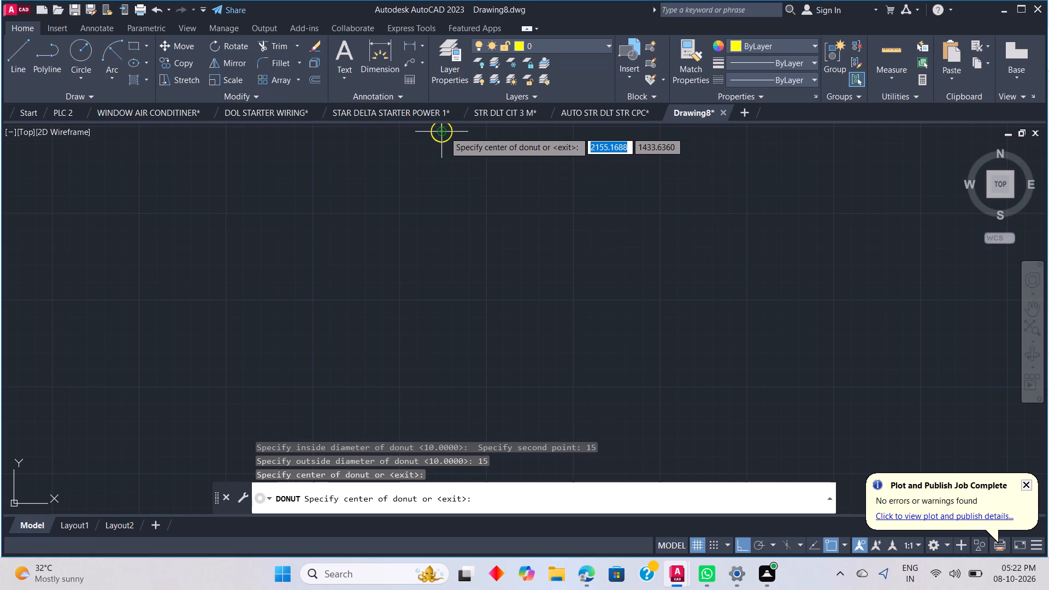
click(449, 187)
key(Escape)
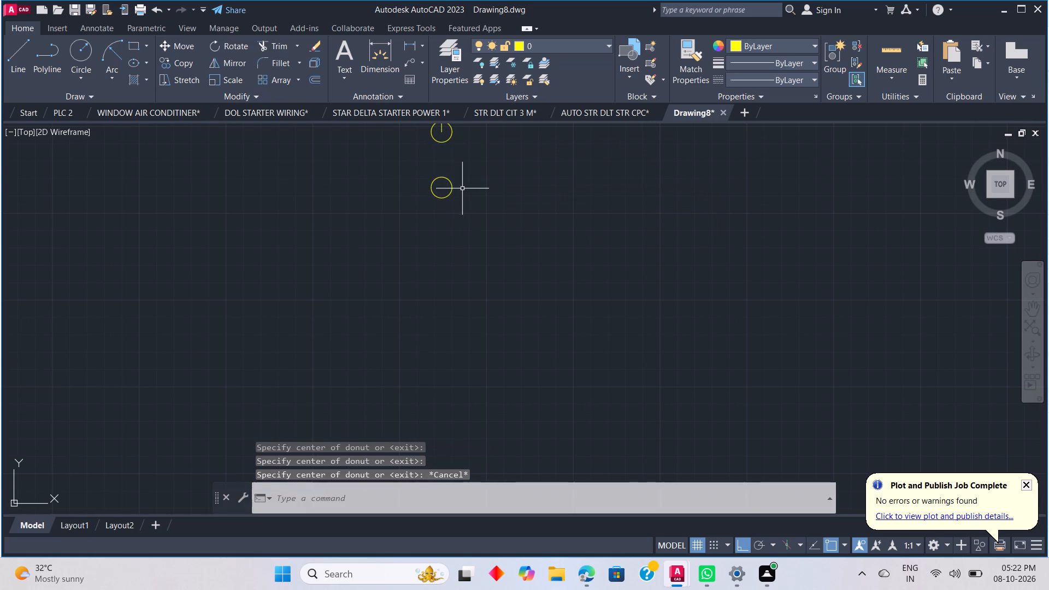
With Ortho off, draw a slanted line about 25.8 mm long from the upper donut's bottom, down to the right at about 64° below horizontal.
key(l)
key(space)
middle_drag(468, 176, 475, 211)
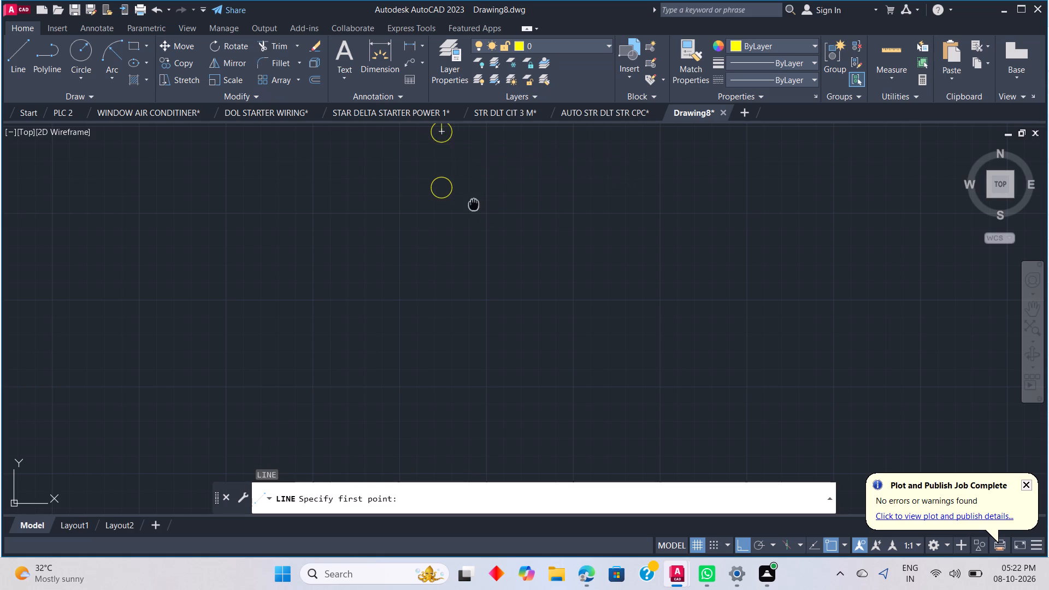
middle_drag(475, 211, 475, 221)
scroll(460, 208, up, 1)
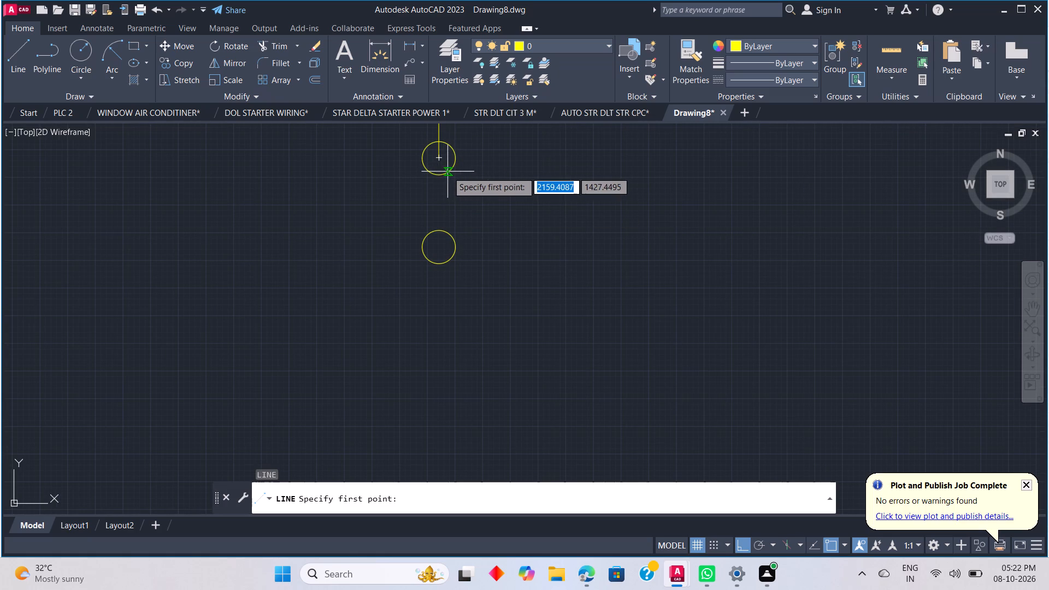
click(439, 176)
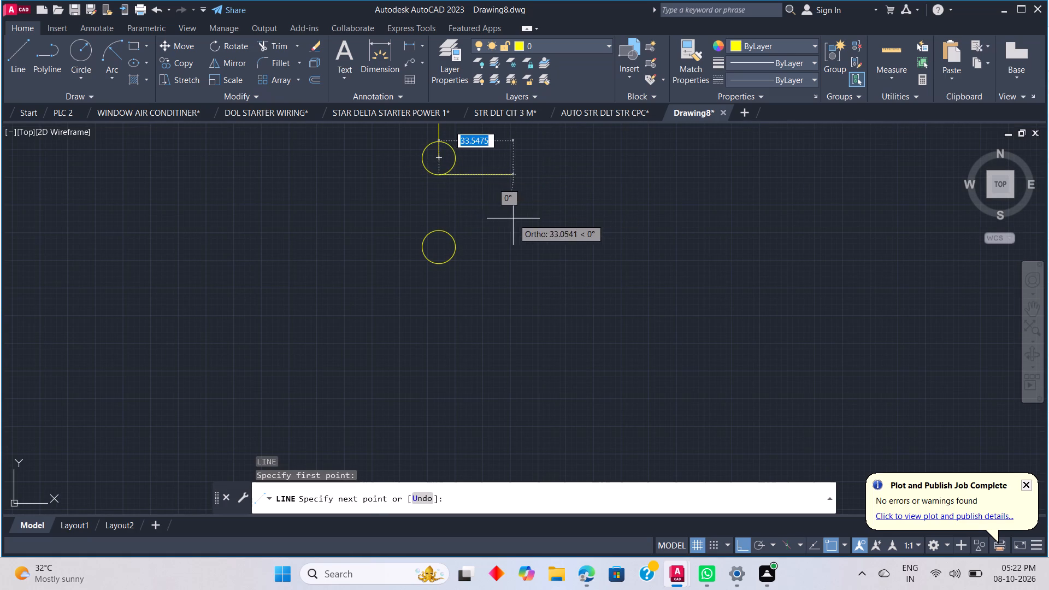
click(739, 544)
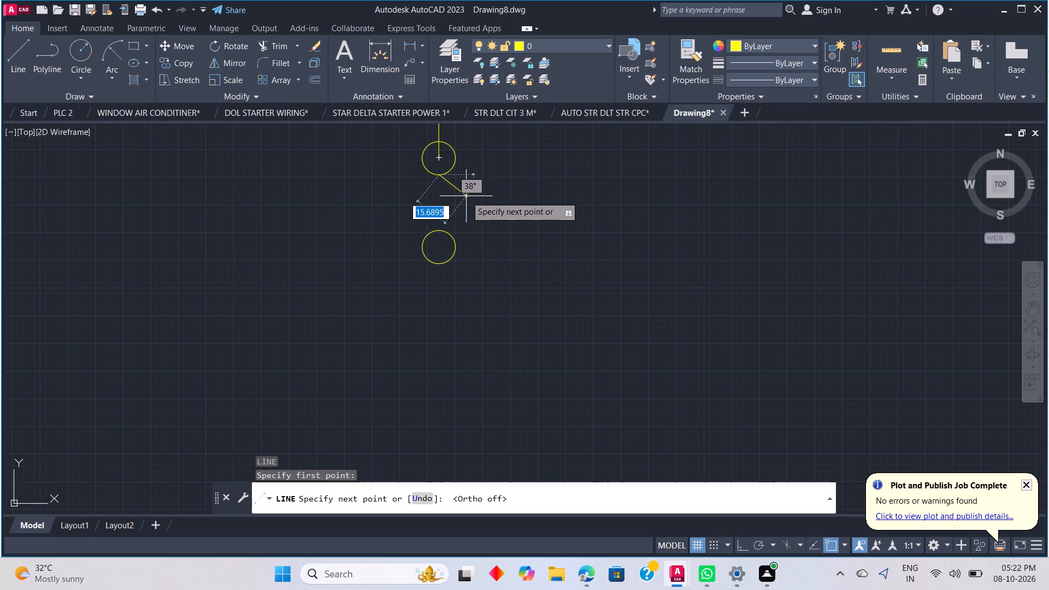
click(463, 226)
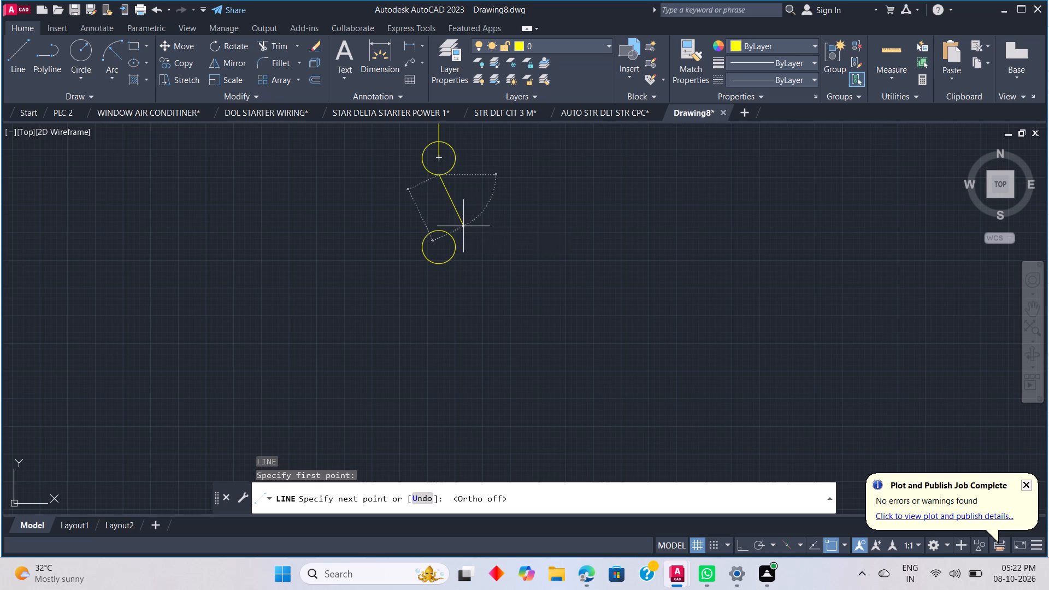
key(Escape)
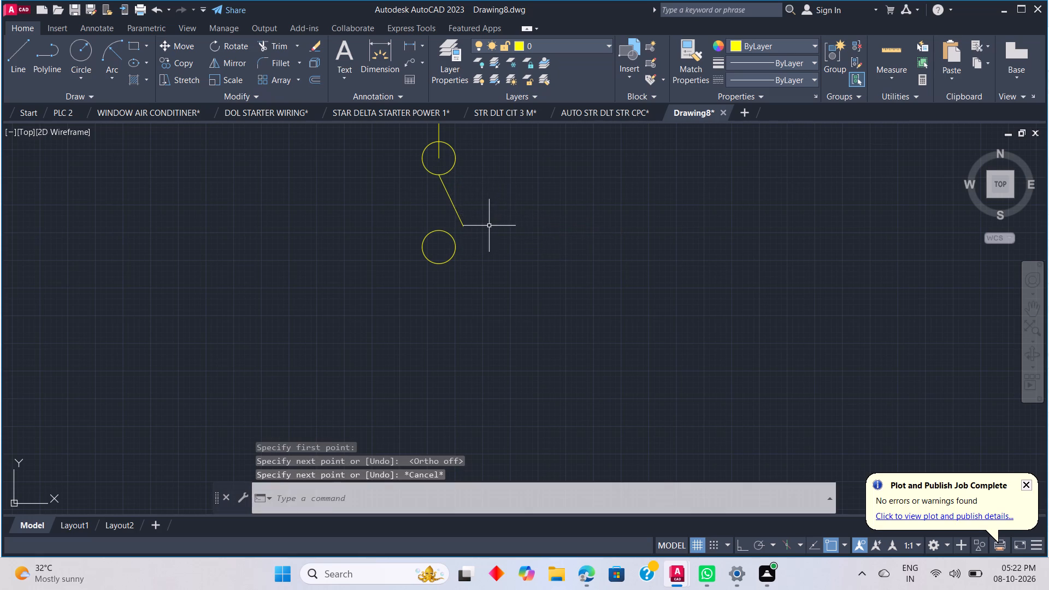
Trim away the part of the vertical line that lies inside the upper donut.
scroll(489, 225, down, 3)
scroll(502, 270, up, 3)
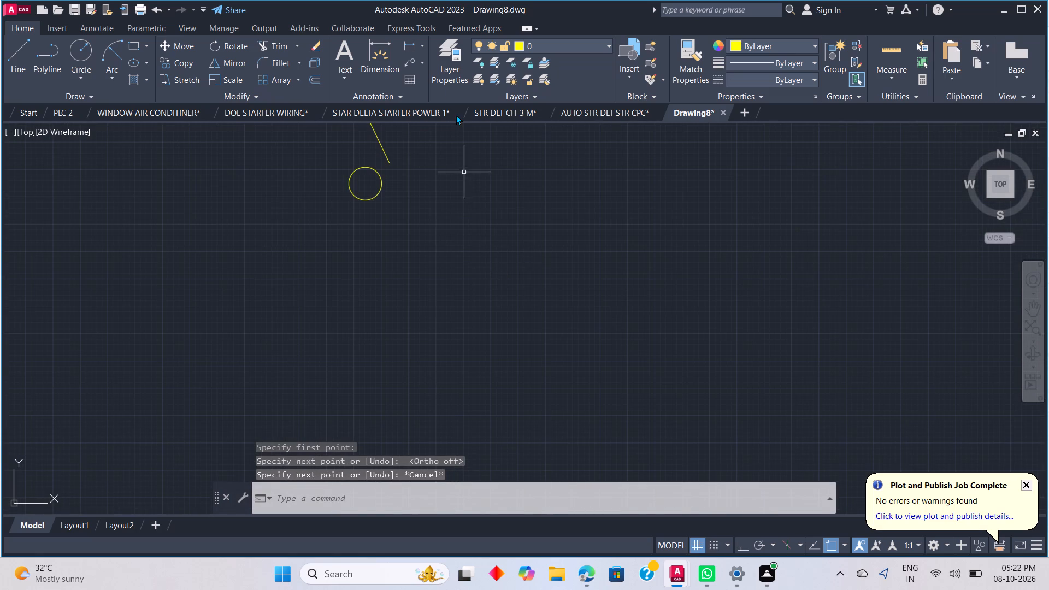
scroll(421, 123, down, 1)
middle_drag(423, 144, 433, 238)
middle_drag(433, 246, 433, 272)
scroll(433, 255, down, 1)
middle_click(433, 275)
scroll(400, 231, up, 1)
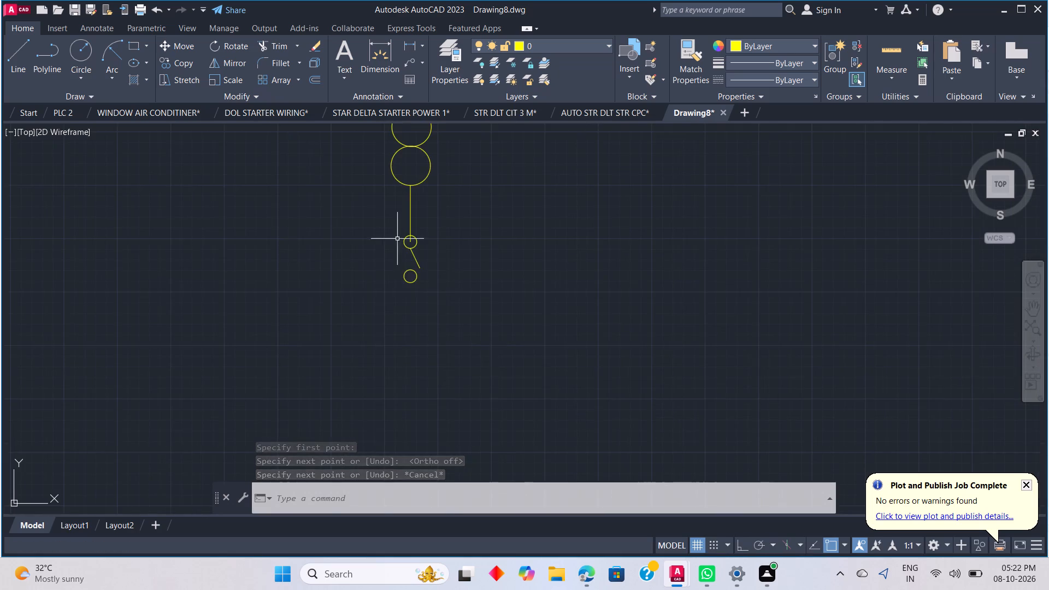
scroll(399, 236, up, 3)
scroll(434, 314, down, 2)
middle_drag(444, 327, 447, 320)
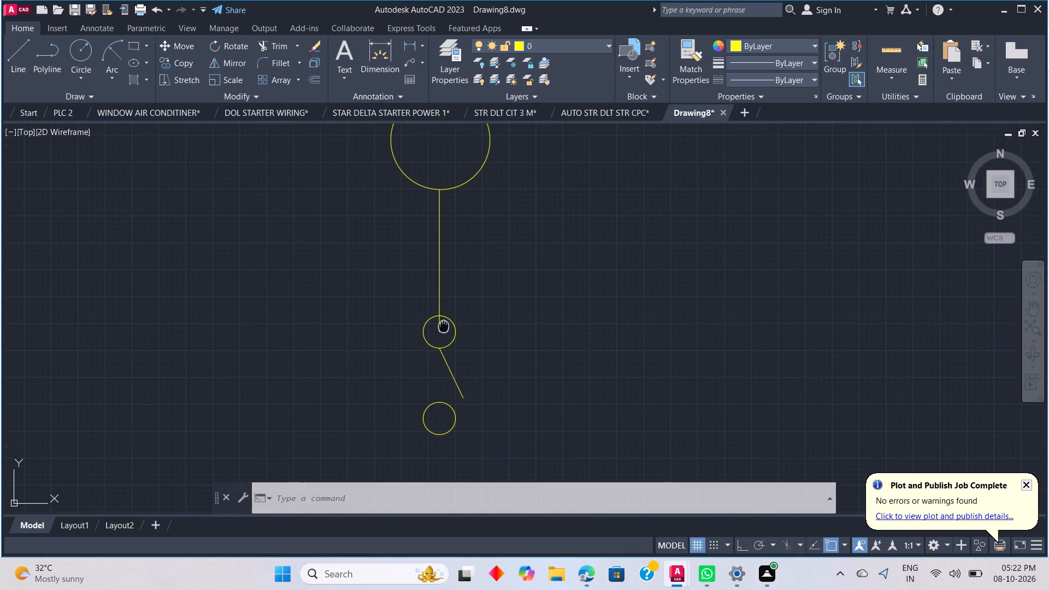
middle_drag(447, 320, 480, 269)
scroll(480, 270, up, 2)
key(t)
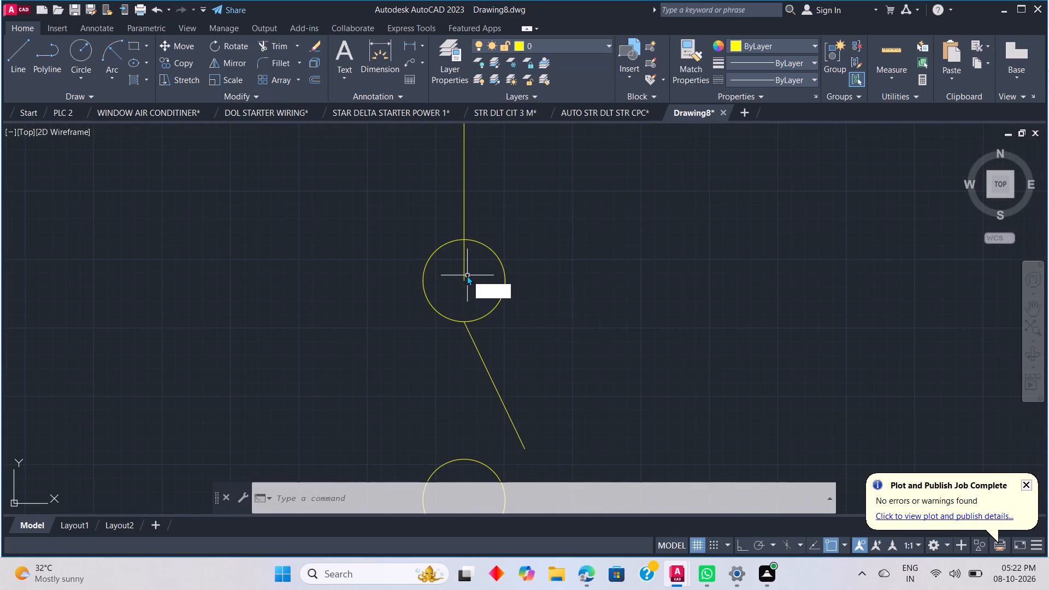
key(r)
key(space)
drag(461, 258, 478, 261)
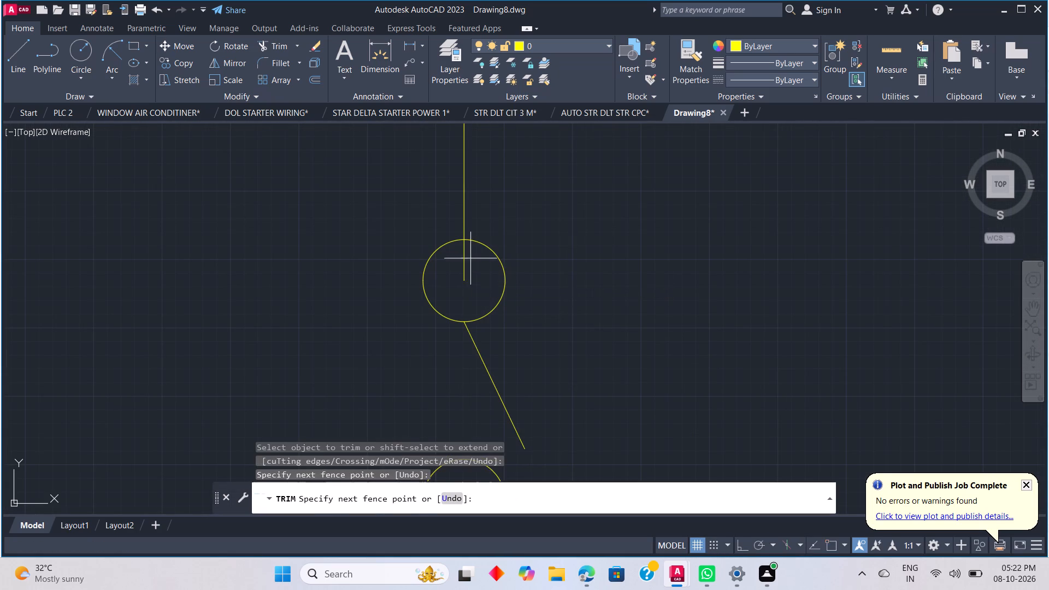
scroll(479, 263, down, 3)
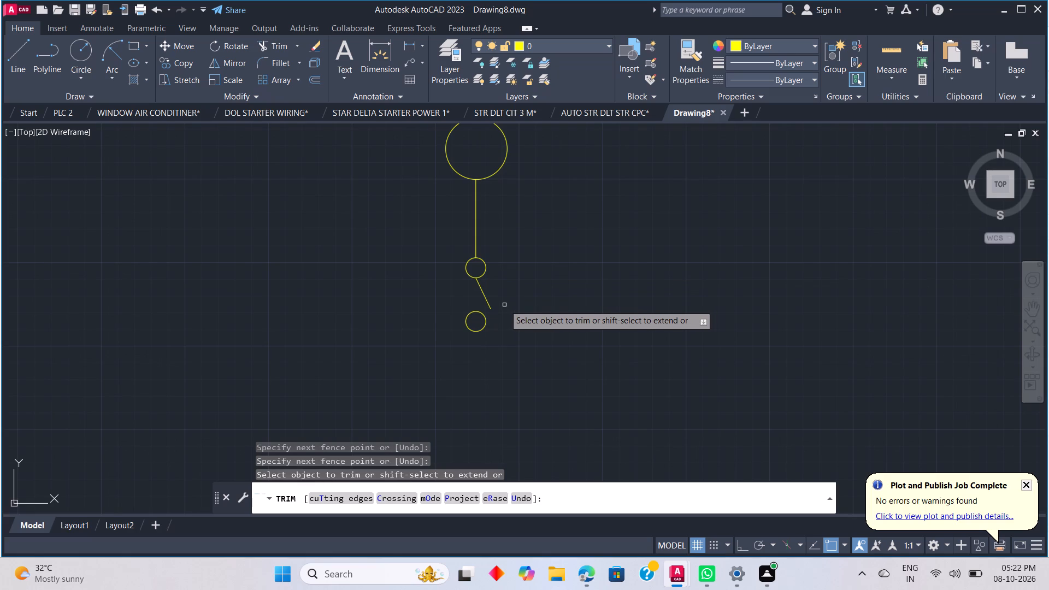
With Ortho on, draw a vertical line straight down from the bottom of the lower donut.
scroll(507, 303, down, 2)
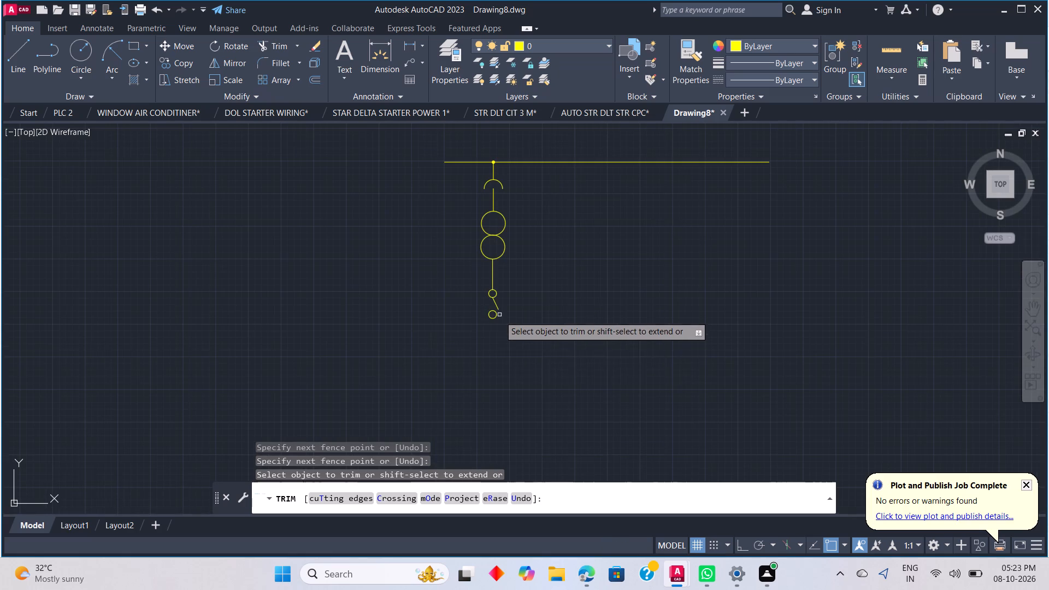
middle_drag(499, 356, 515, 283)
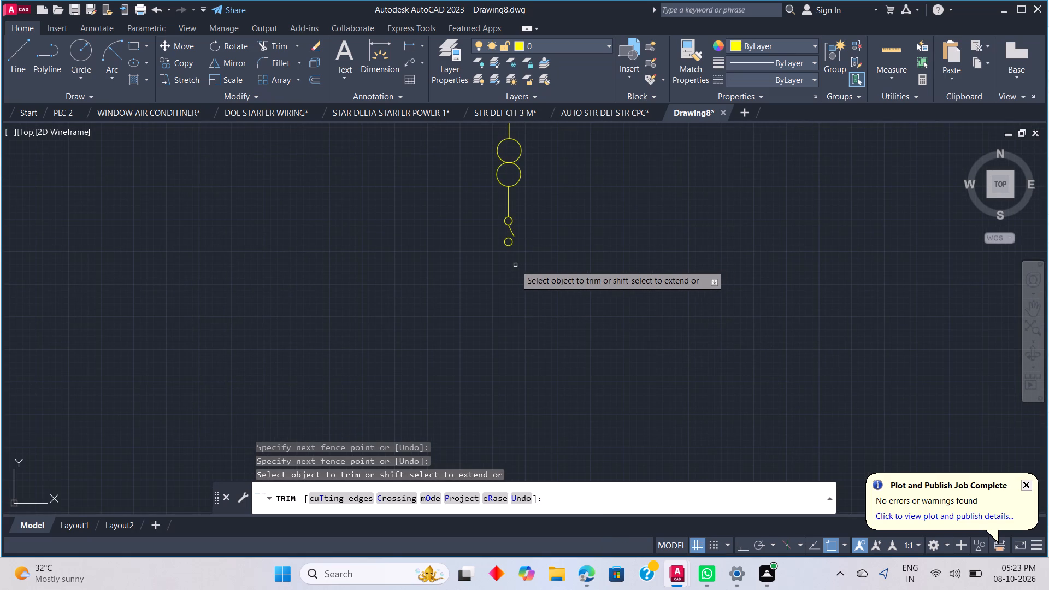
key(l)
key(space)
scroll(512, 254, up, 1)
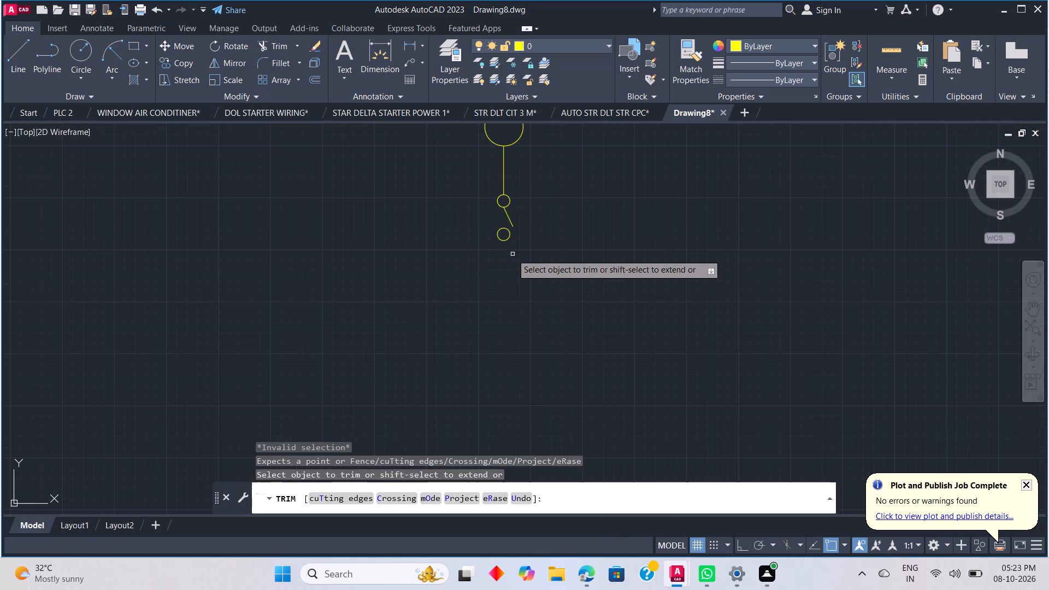
key(Escape)
key(l)
key(space)
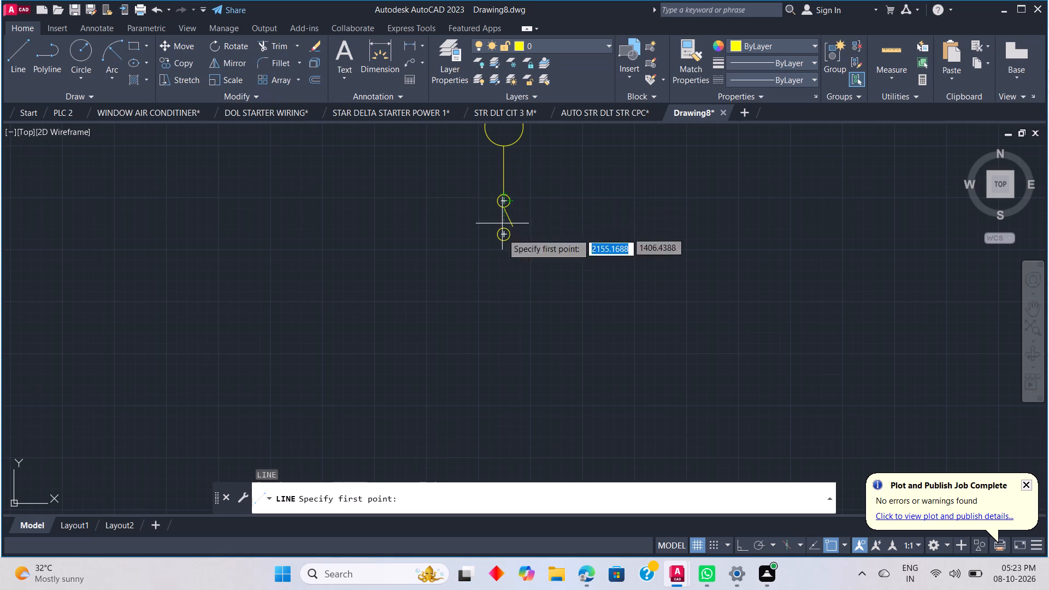
scroll(504, 241, up, 2)
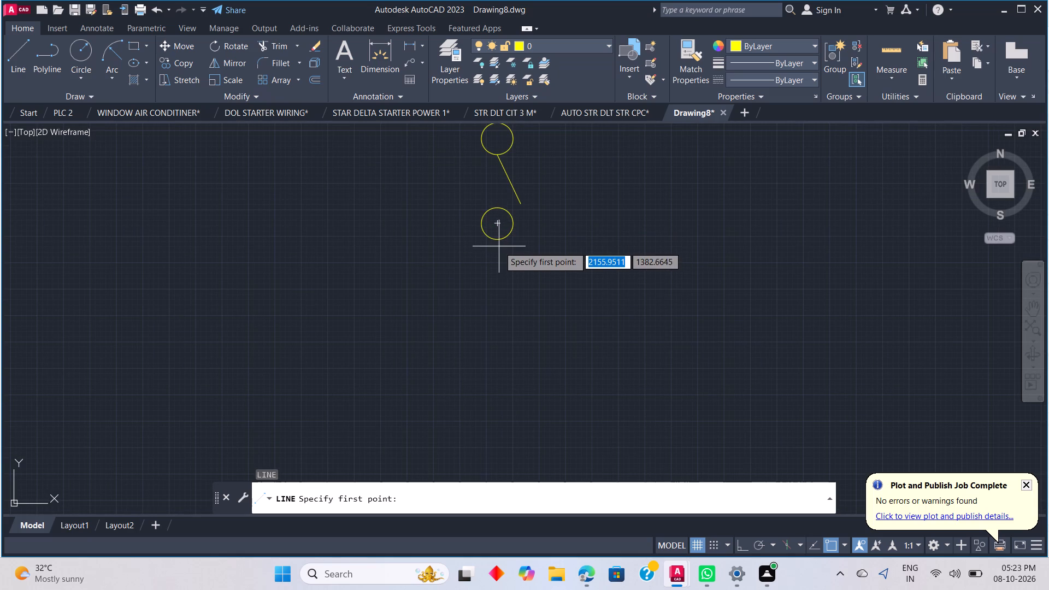
click(498, 243)
scroll(508, 284, down, 2)
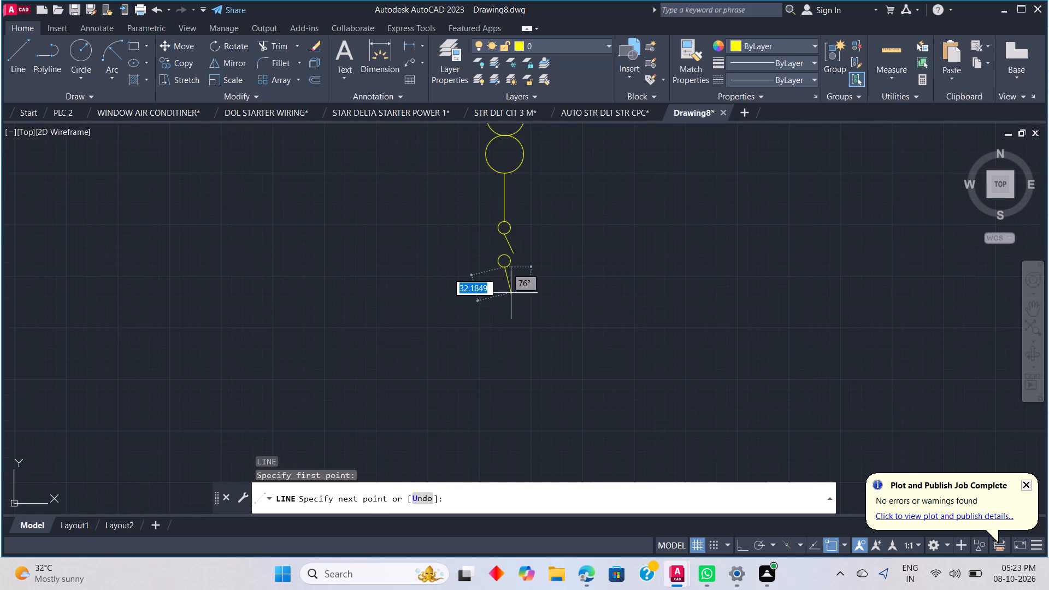
scroll(495, 364, down, 1)
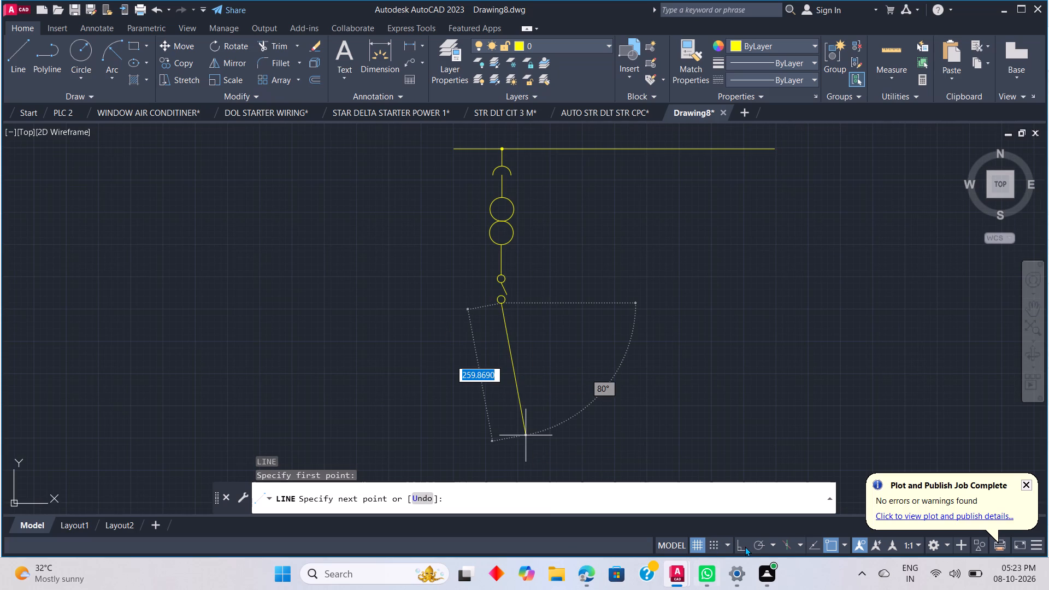
click(745, 546)
scroll(678, 436, down, 1)
middle_drag(638, 385, 644, 385)
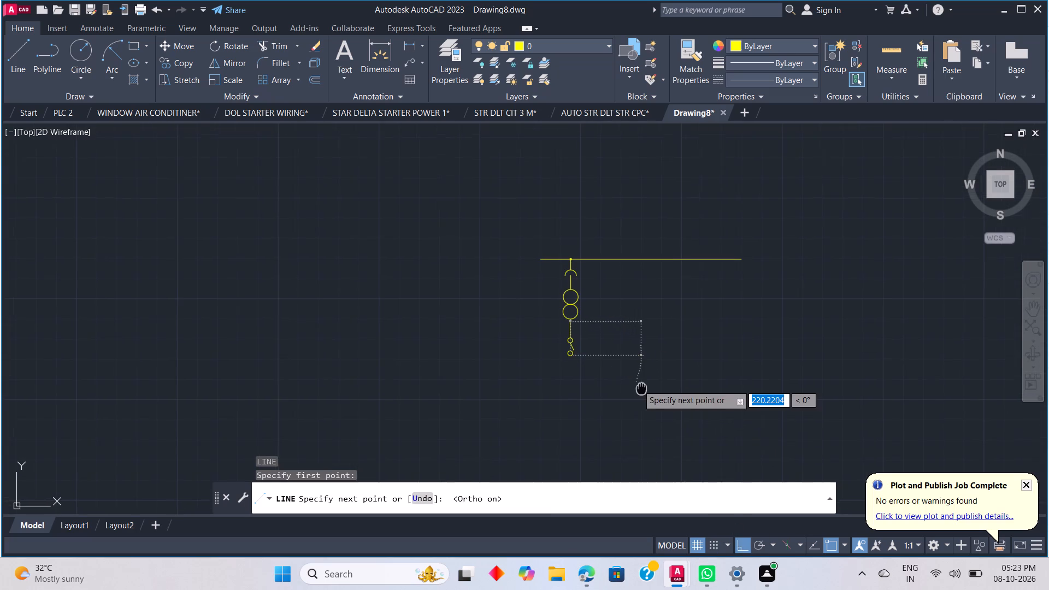
middle_drag(644, 385, 645, 367)
scroll(673, 160, down, 1)
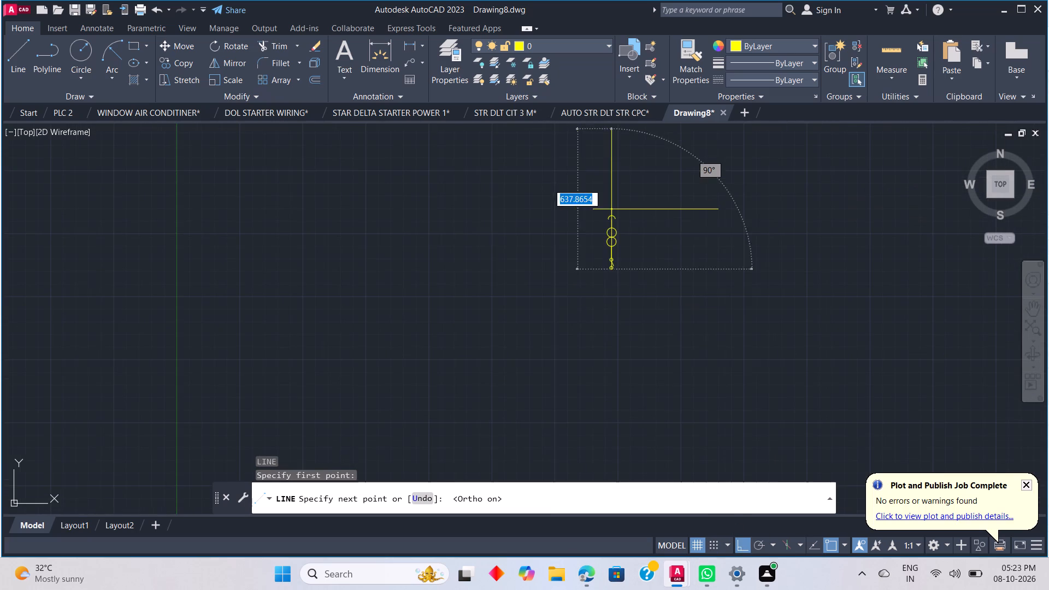
scroll(657, 394, down, 1)
middle_drag(657, 394, 660, 299)
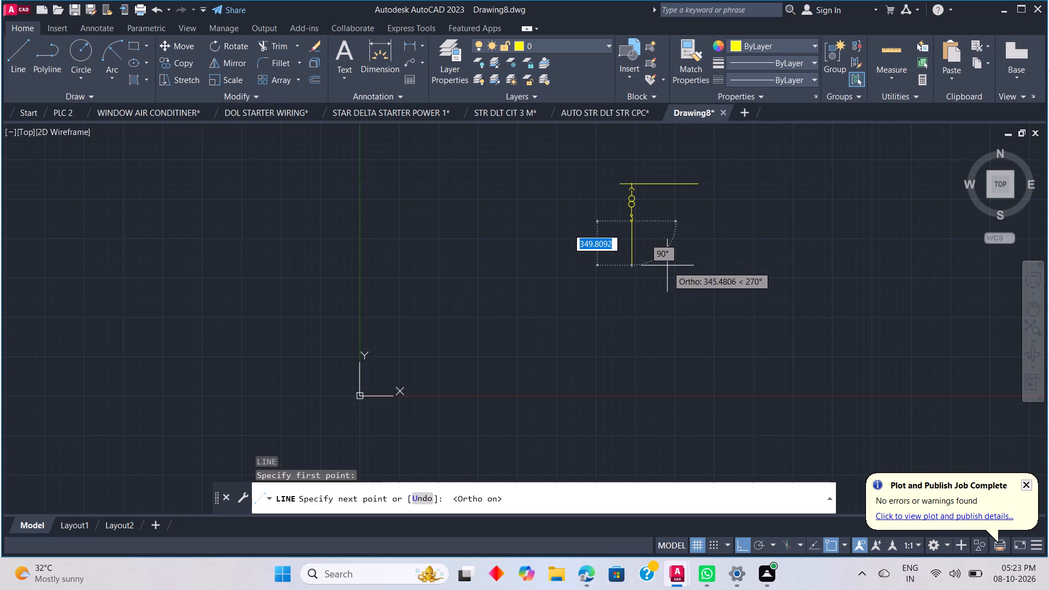
click(644, 246)
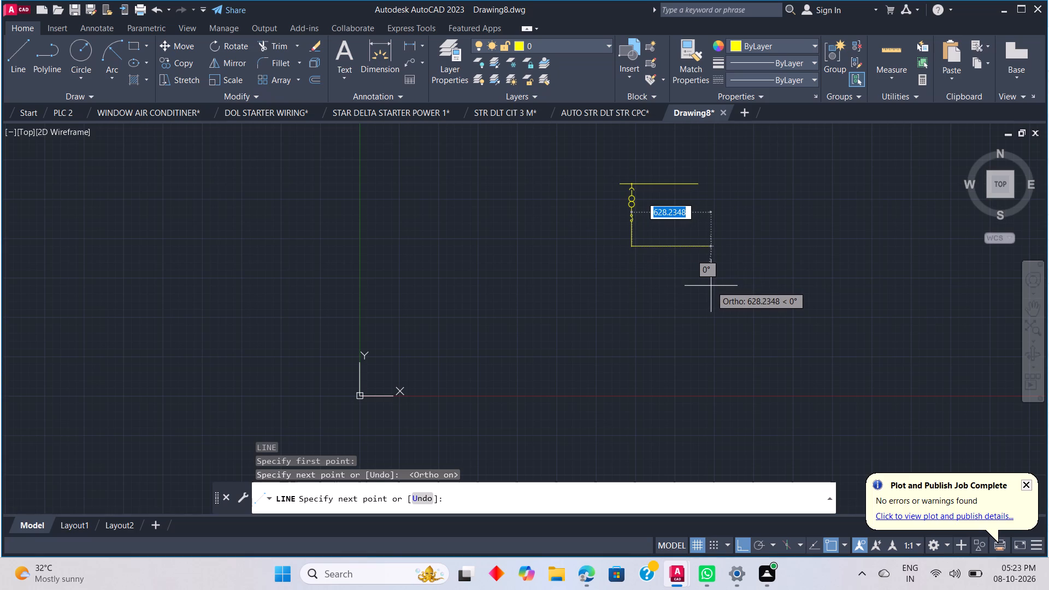
key(ctrl+z)
scroll(651, 266, up, 2)
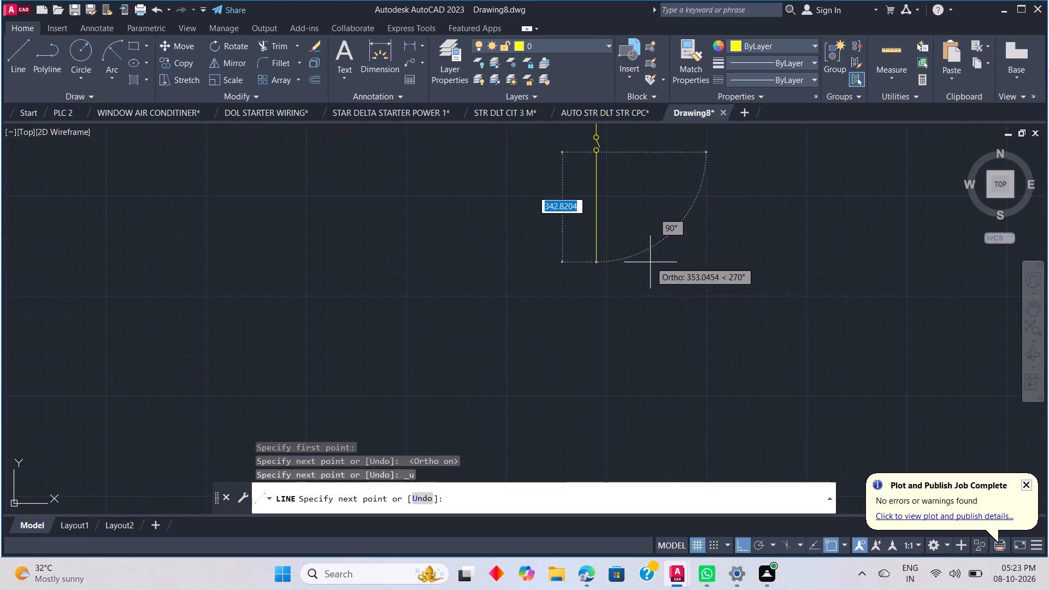
scroll(612, 196, down, 1)
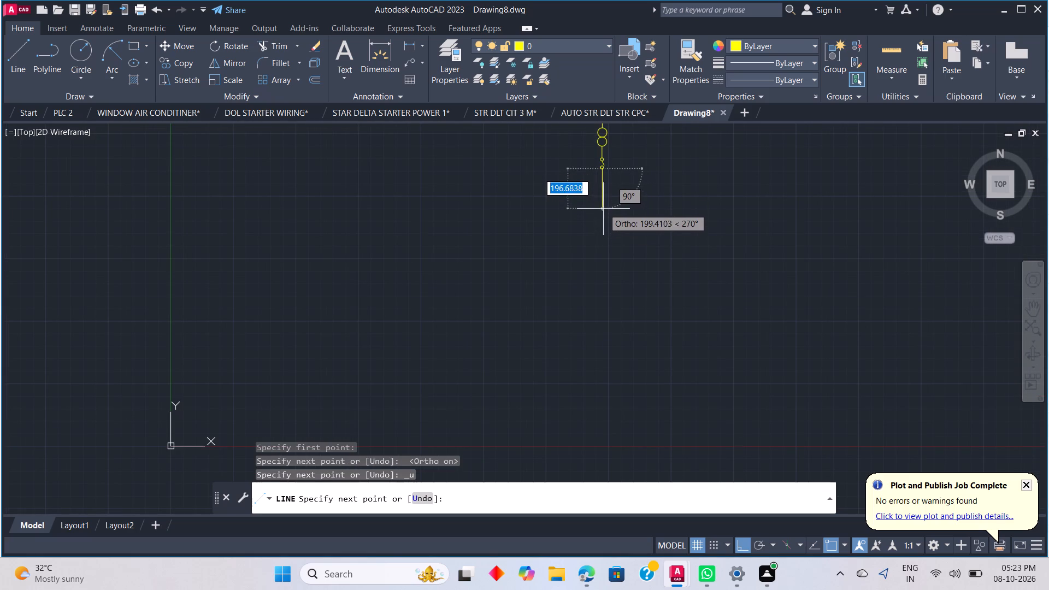
click(608, 203)
key(Escape)
scroll(657, 213, down, 1)
middle_drag(658, 213, 636, 289)
scroll(624, 297, up, 1)
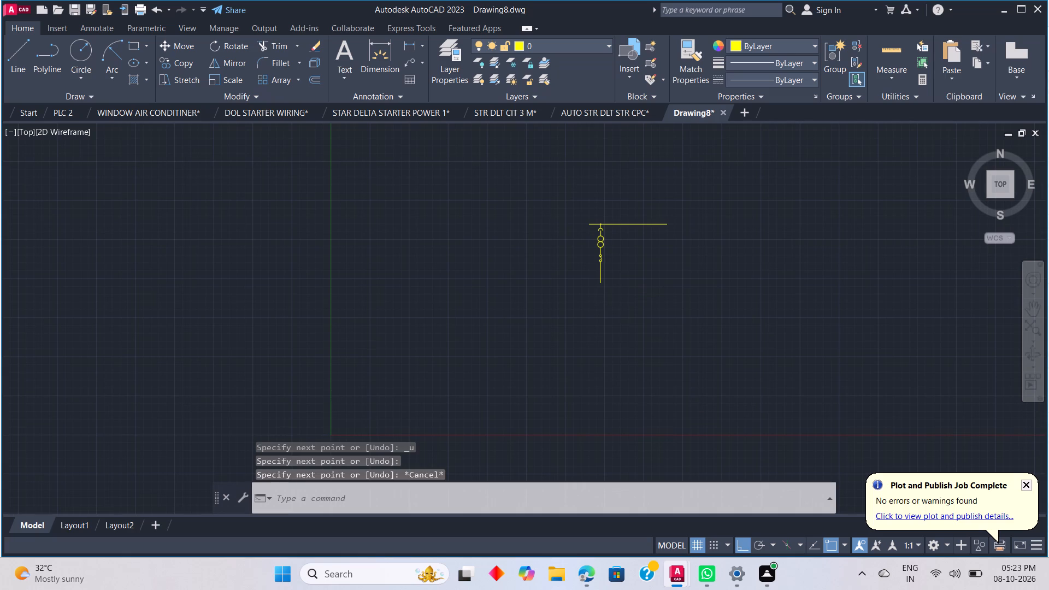
scroll(624, 297, up, 1)
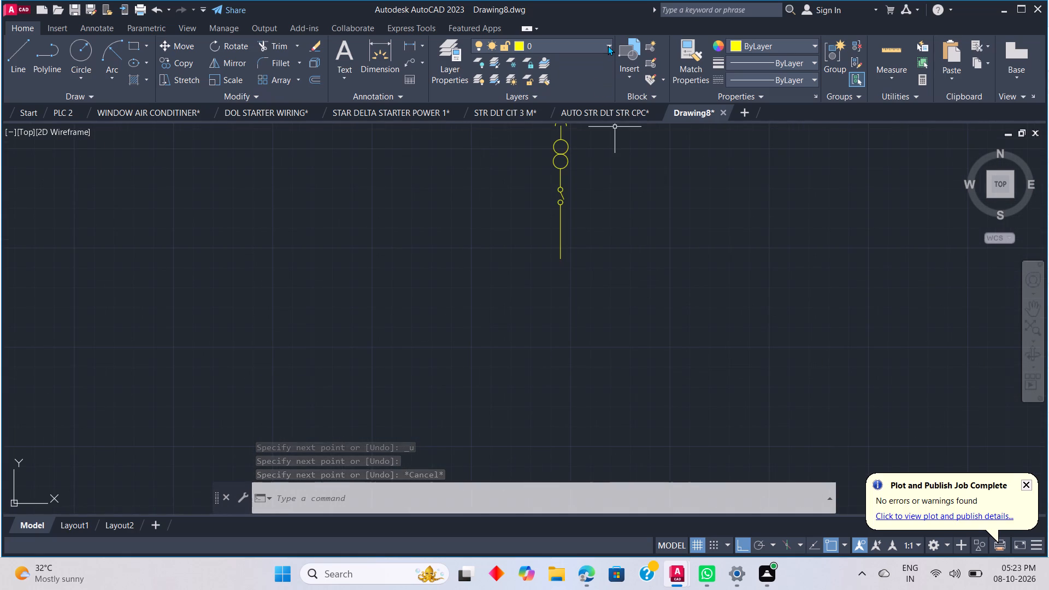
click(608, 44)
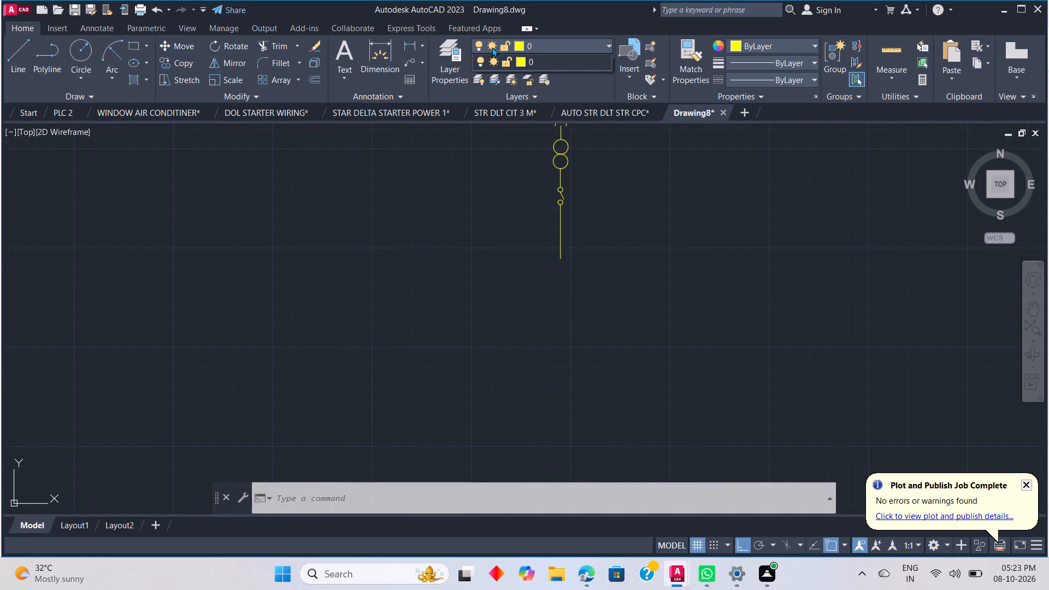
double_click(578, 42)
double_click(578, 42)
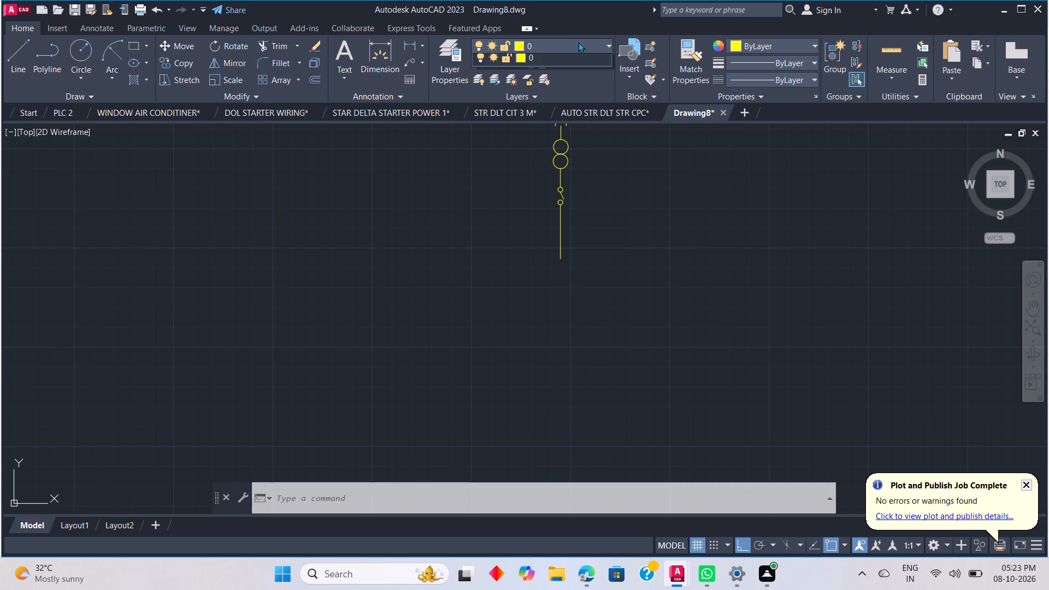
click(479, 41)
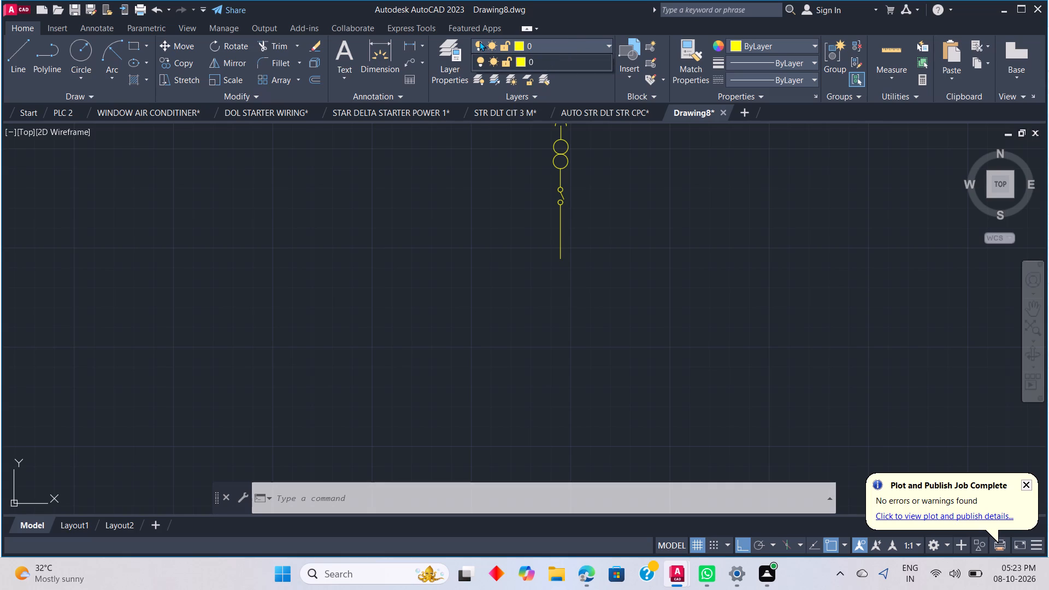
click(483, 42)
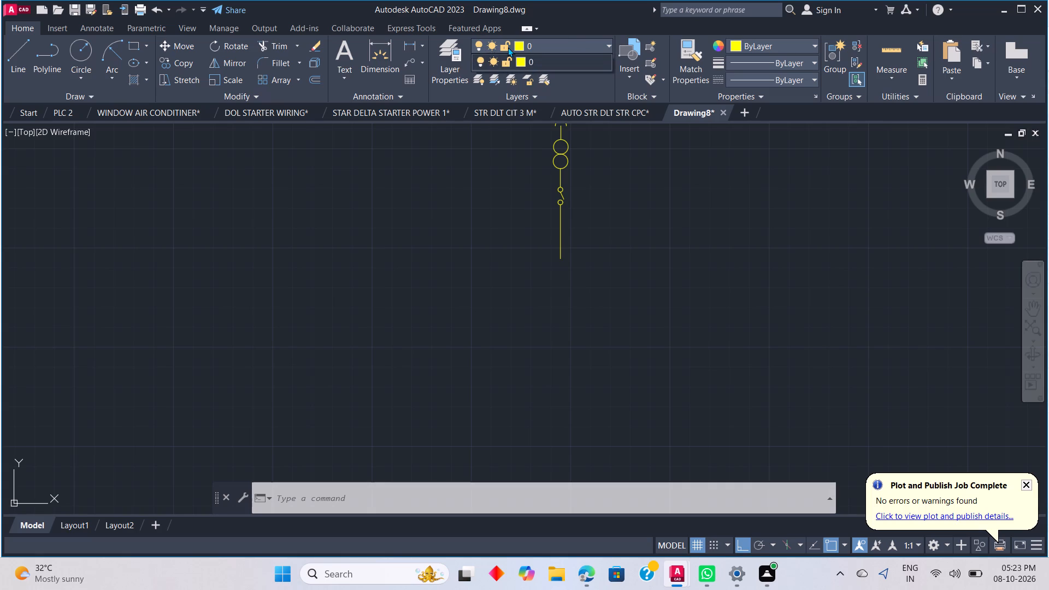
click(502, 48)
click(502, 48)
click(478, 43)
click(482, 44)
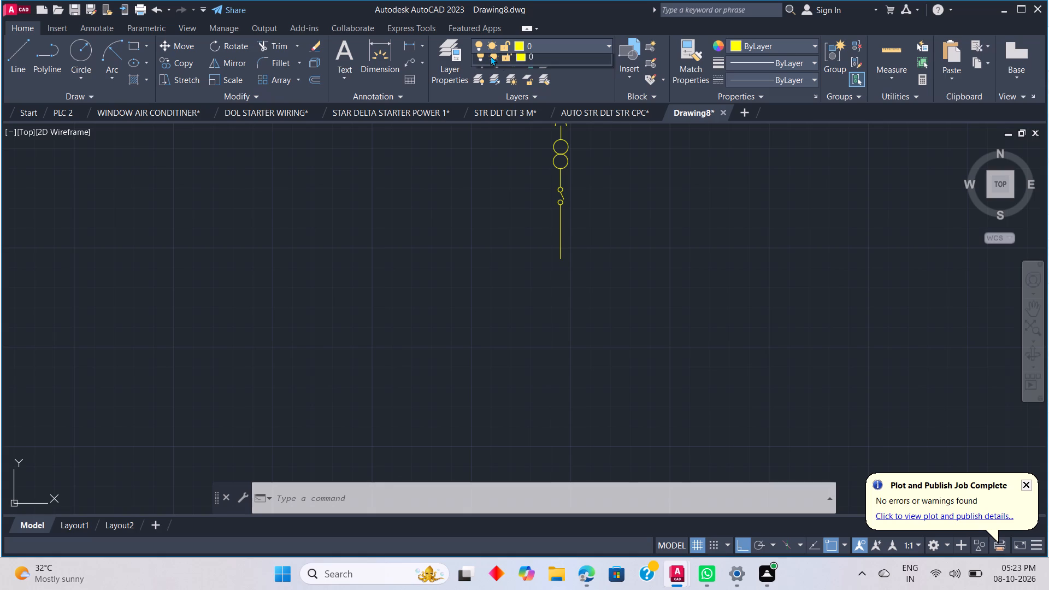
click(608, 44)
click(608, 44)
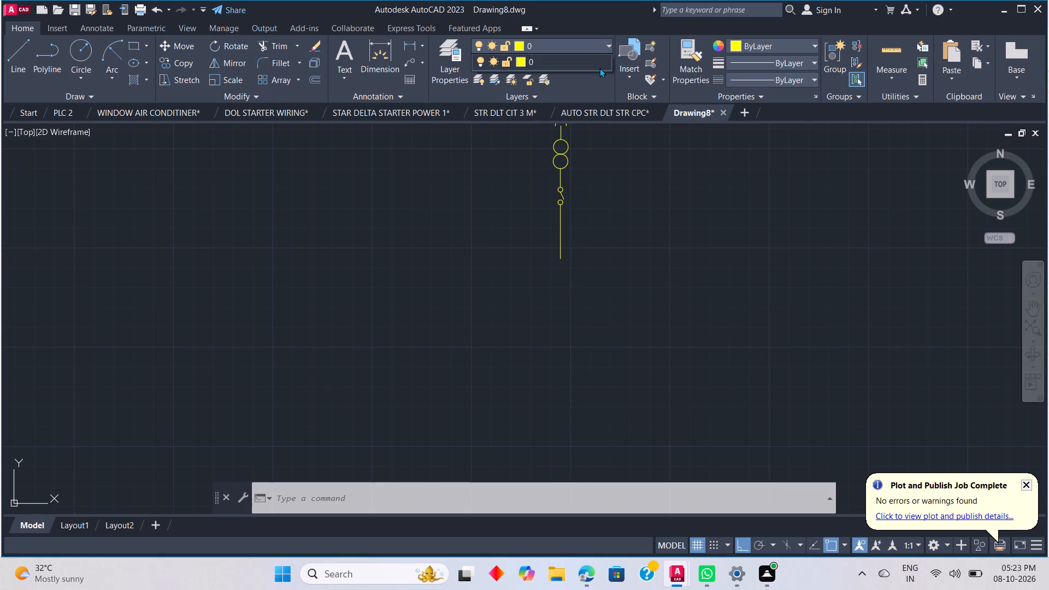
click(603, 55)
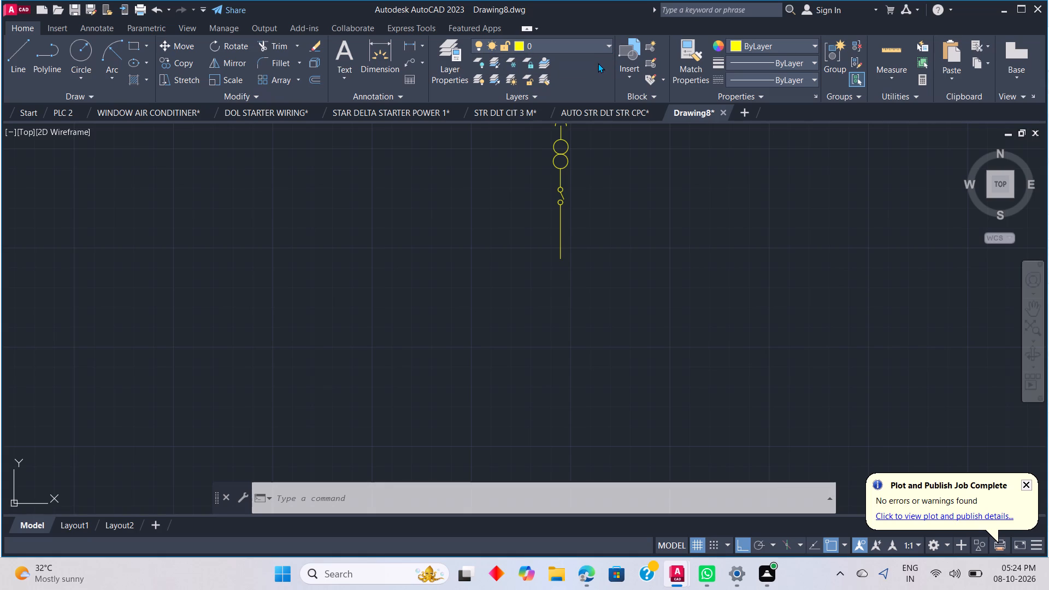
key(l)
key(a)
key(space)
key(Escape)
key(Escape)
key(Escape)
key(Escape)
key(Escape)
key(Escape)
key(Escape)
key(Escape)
Open the layer properties and set the lineweight of layer 0 to 0.30 mm.
click(371, 488)
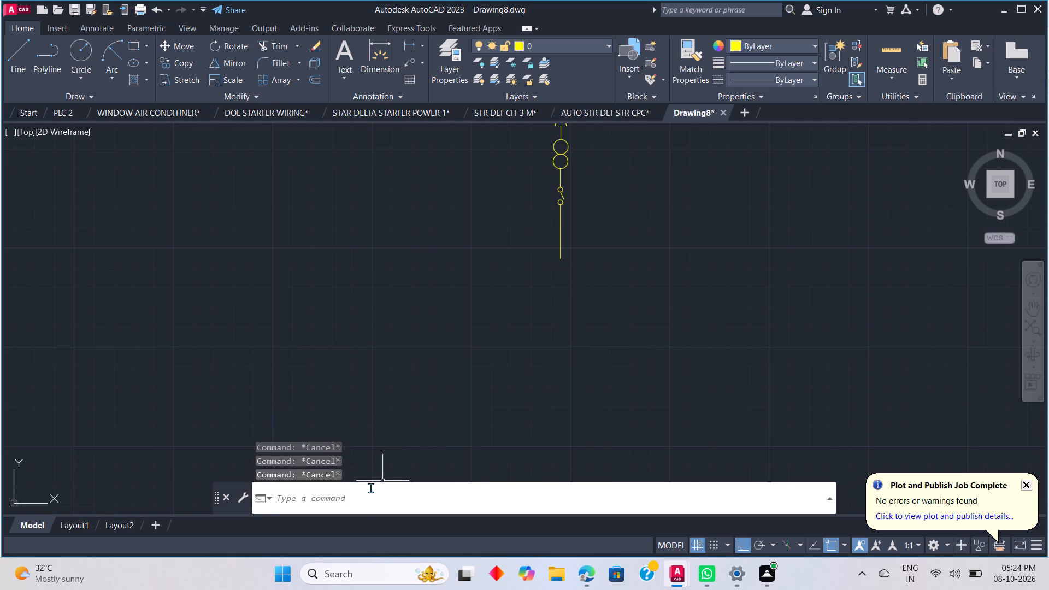
key(l)
key(a)
key(space)
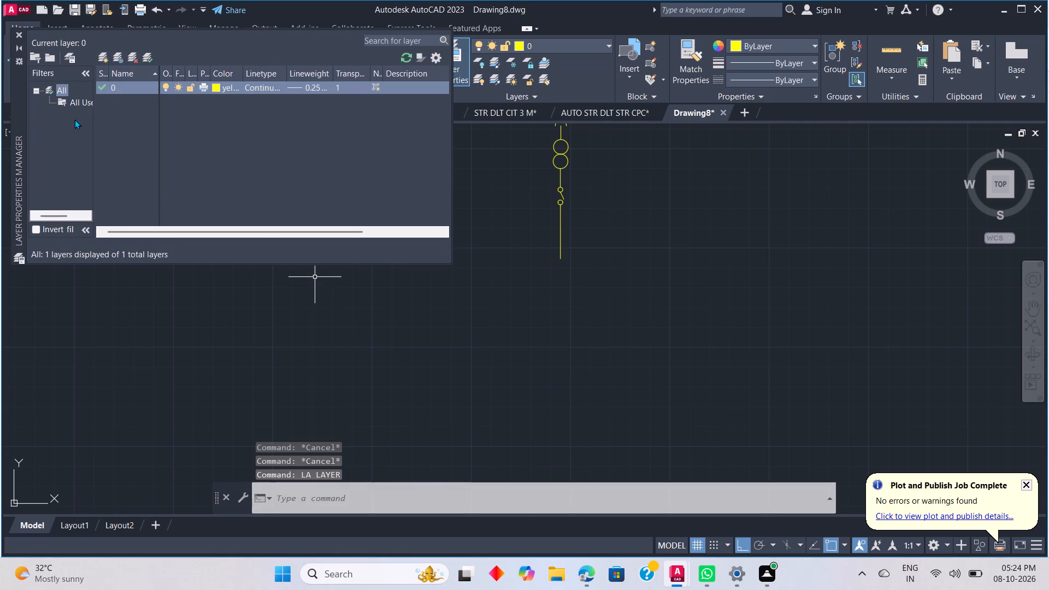
click(125, 72)
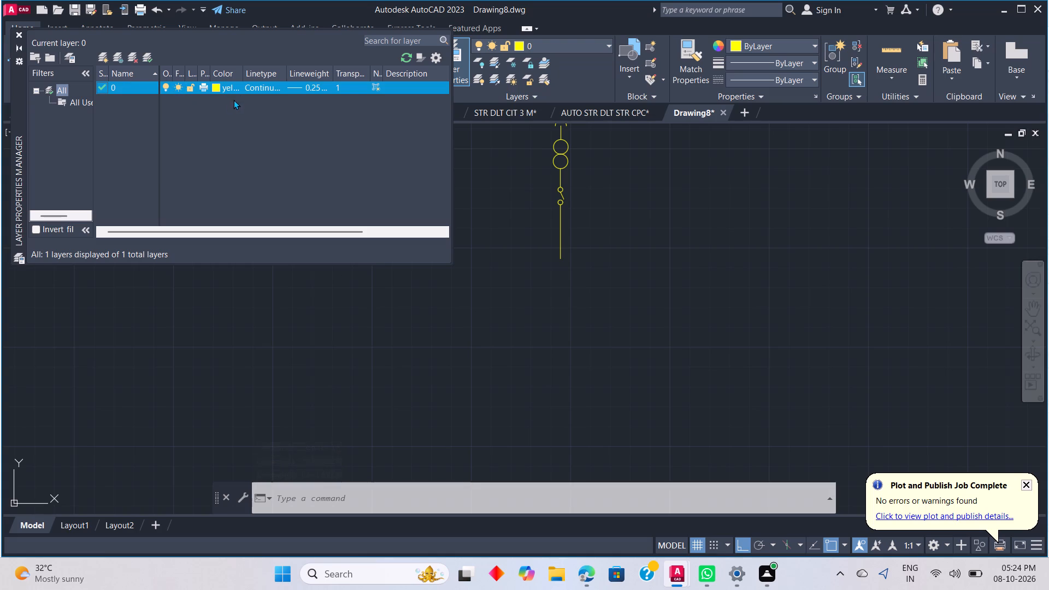
click(313, 86)
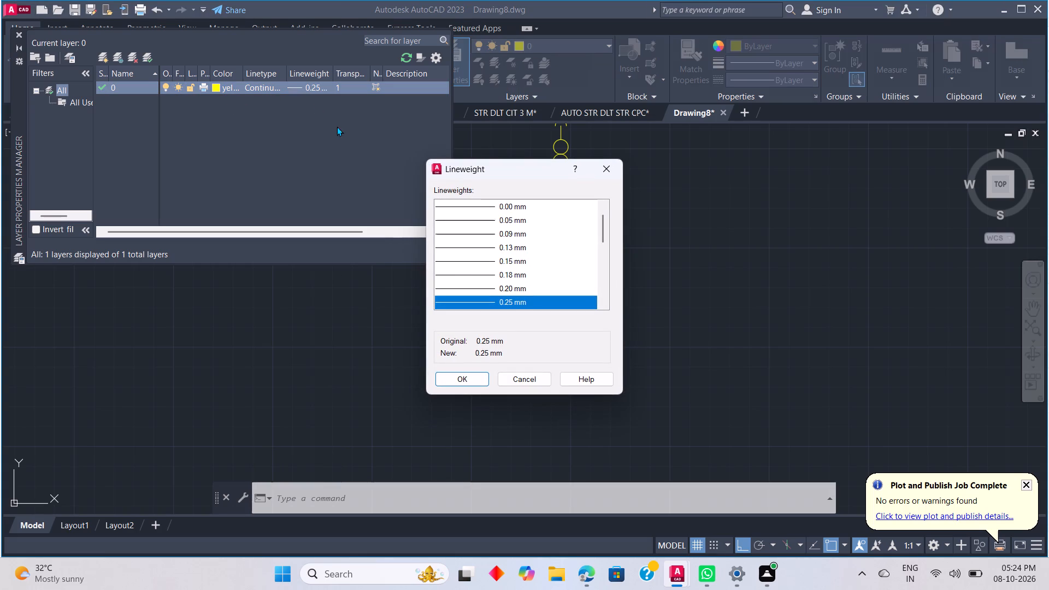
scroll(511, 293, down, 2)
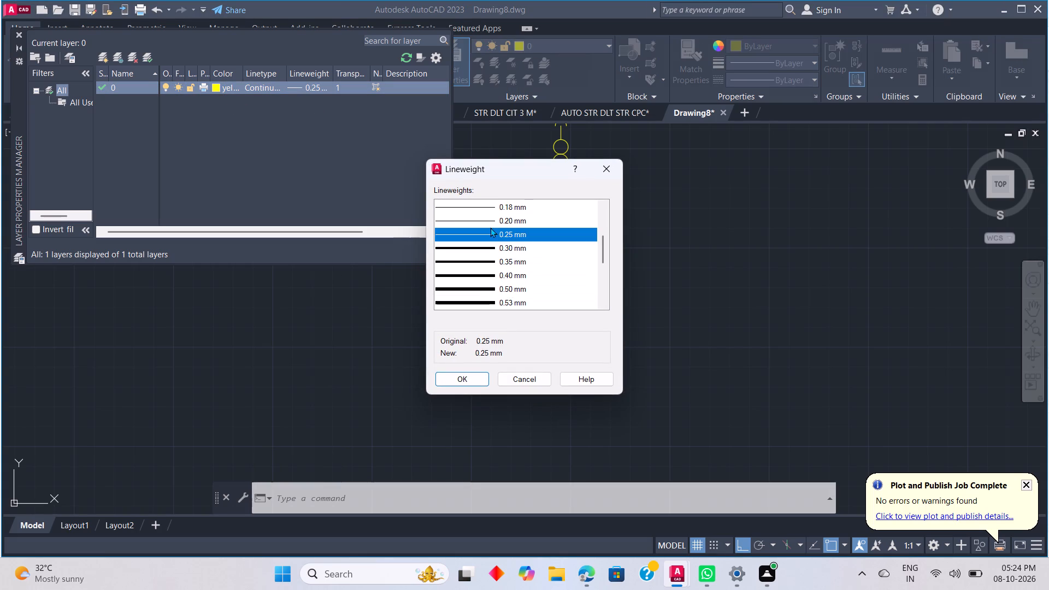
click(490, 234)
click(468, 379)
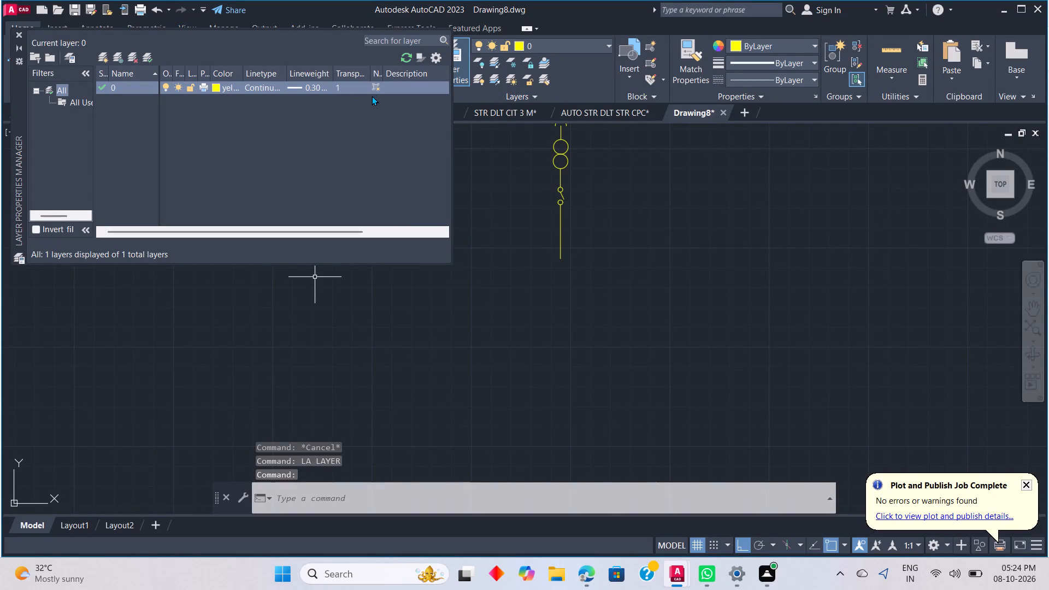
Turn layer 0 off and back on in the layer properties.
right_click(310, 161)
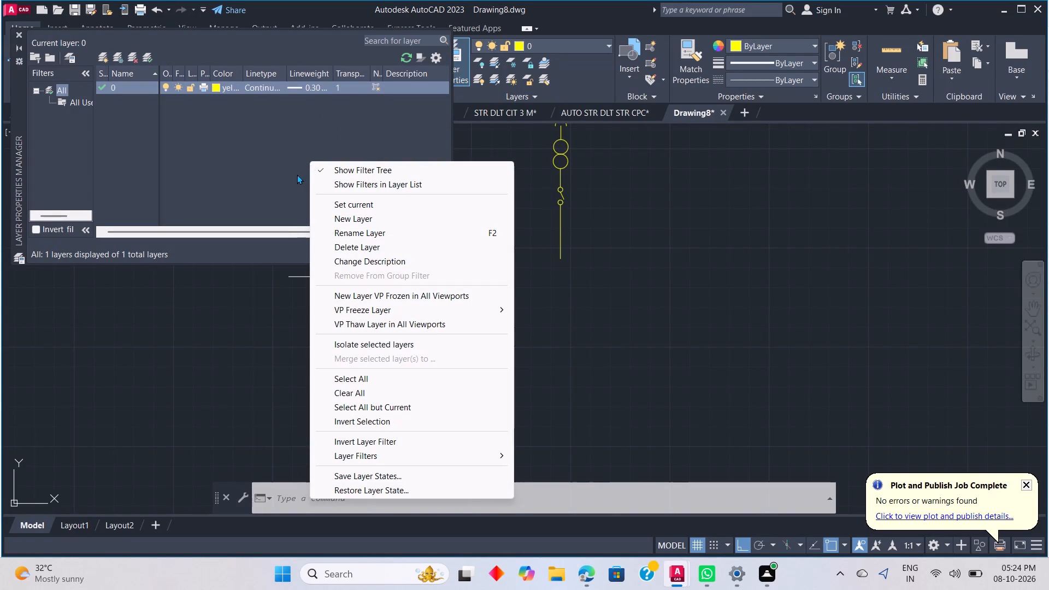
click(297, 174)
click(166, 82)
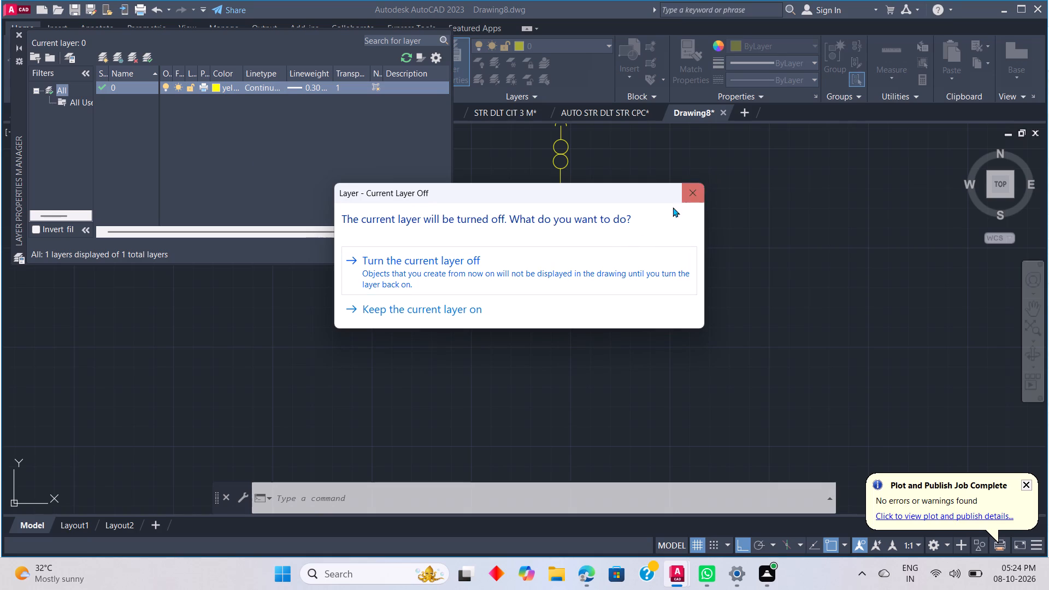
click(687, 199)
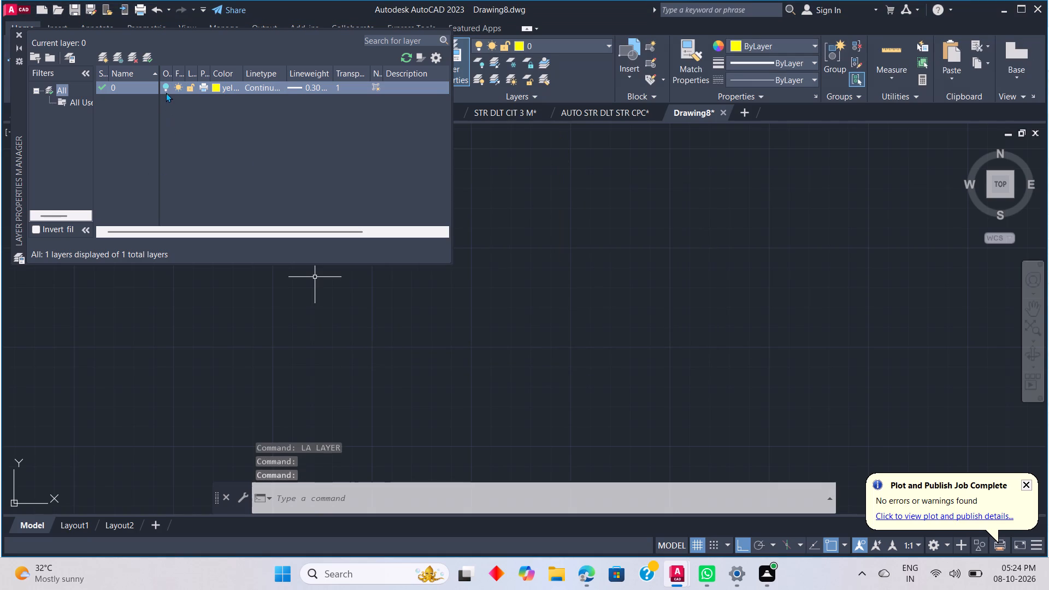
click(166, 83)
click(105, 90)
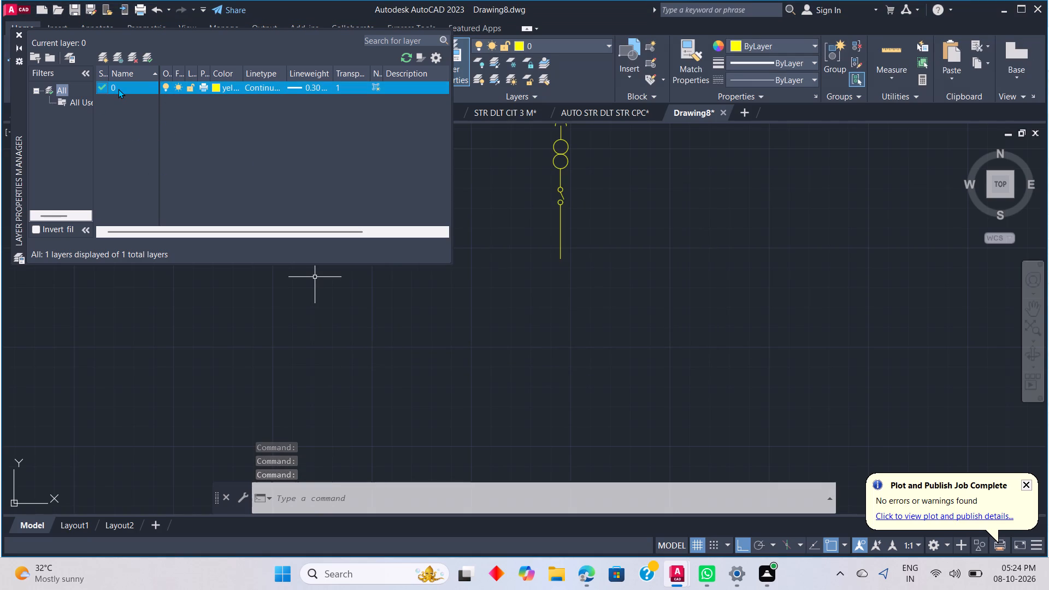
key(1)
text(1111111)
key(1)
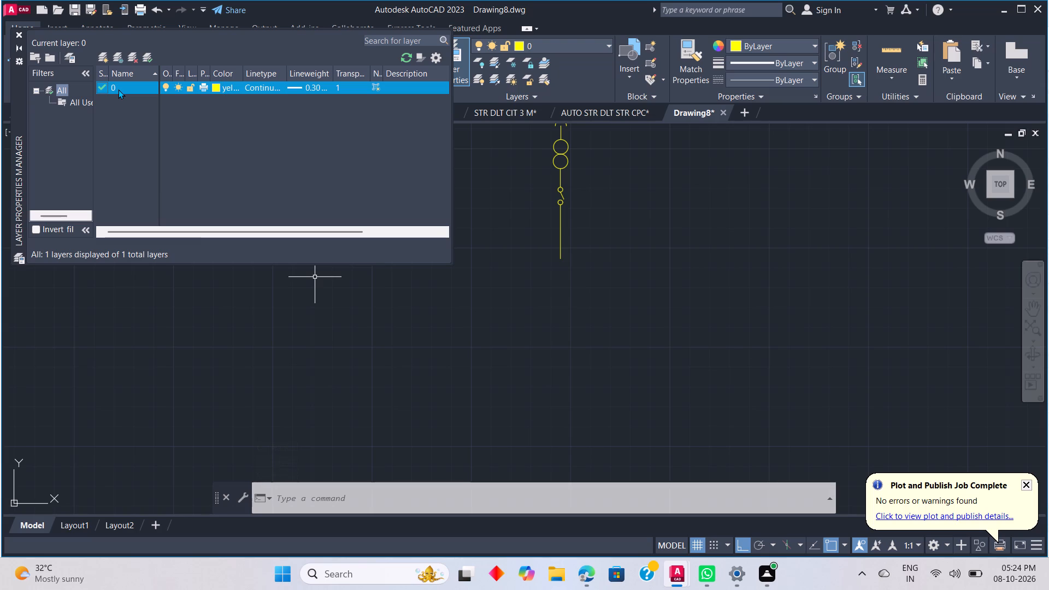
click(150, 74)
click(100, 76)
Create a new layer below layer 0 and set its colour to green.
click(105, 50)
click(105, 56)
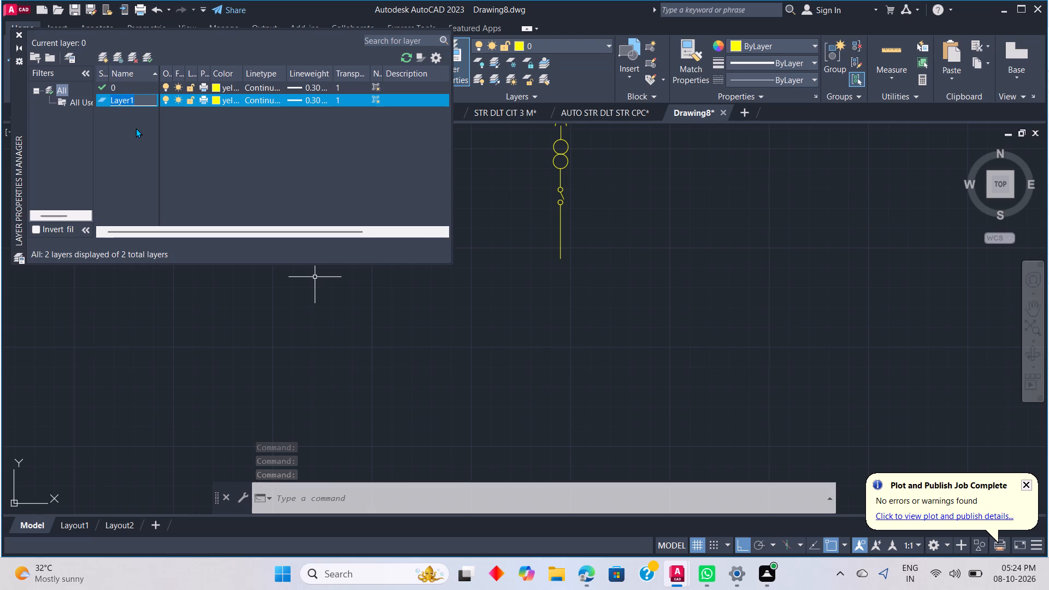
click(218, 99)
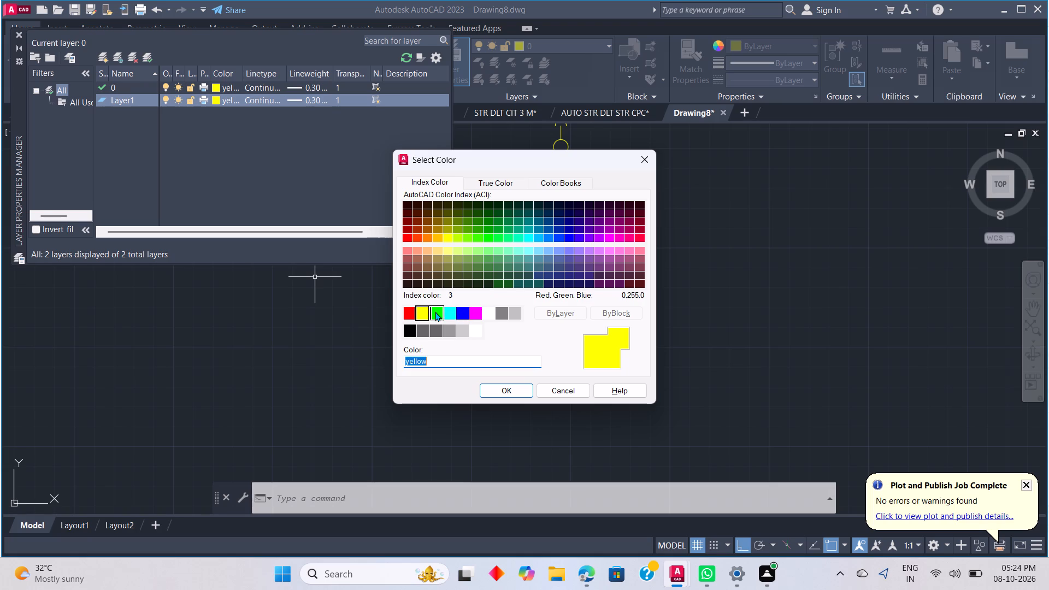
click(435, 311)
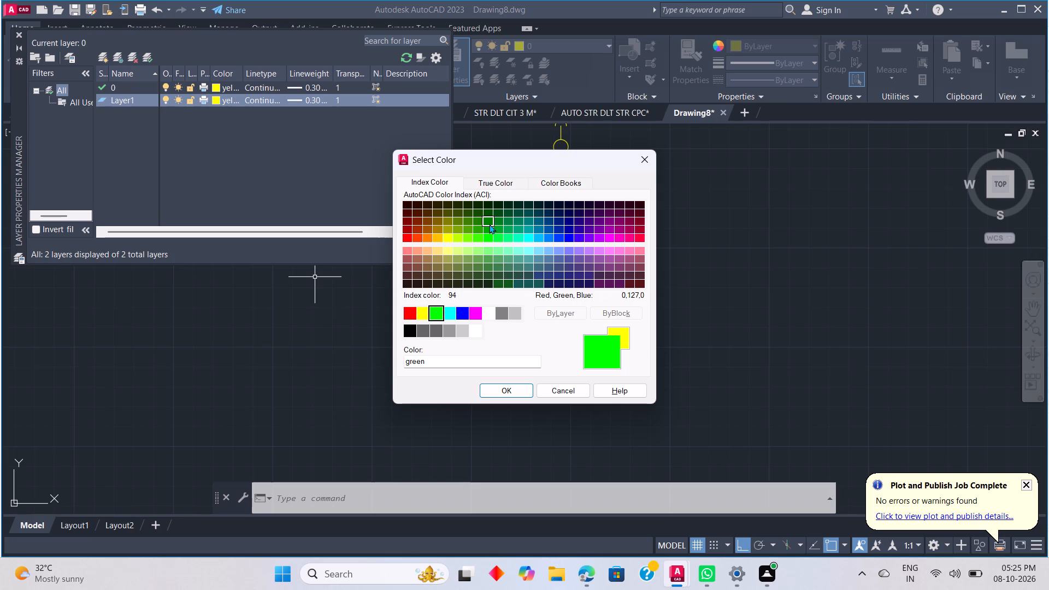
click(507, 386)
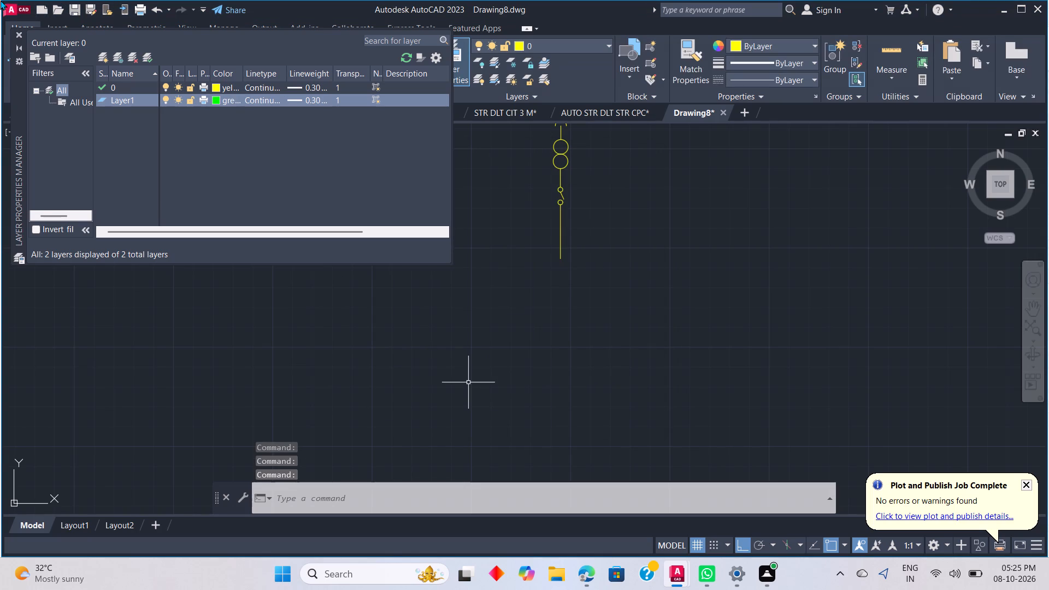
Create a second new layer below the green one and set its colour to magenta.
click(102, 100)
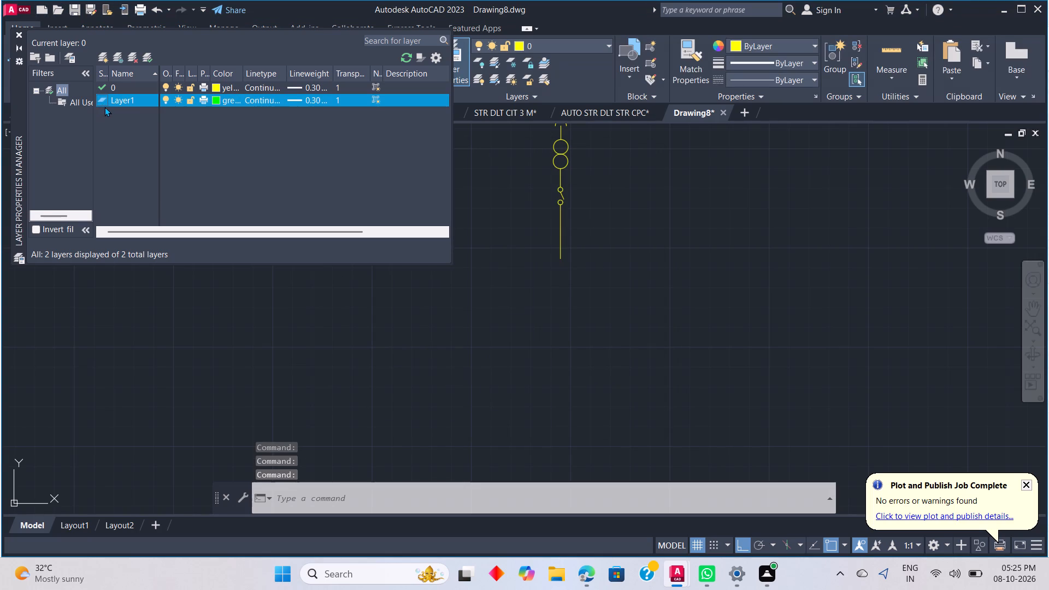
click(103, 59)
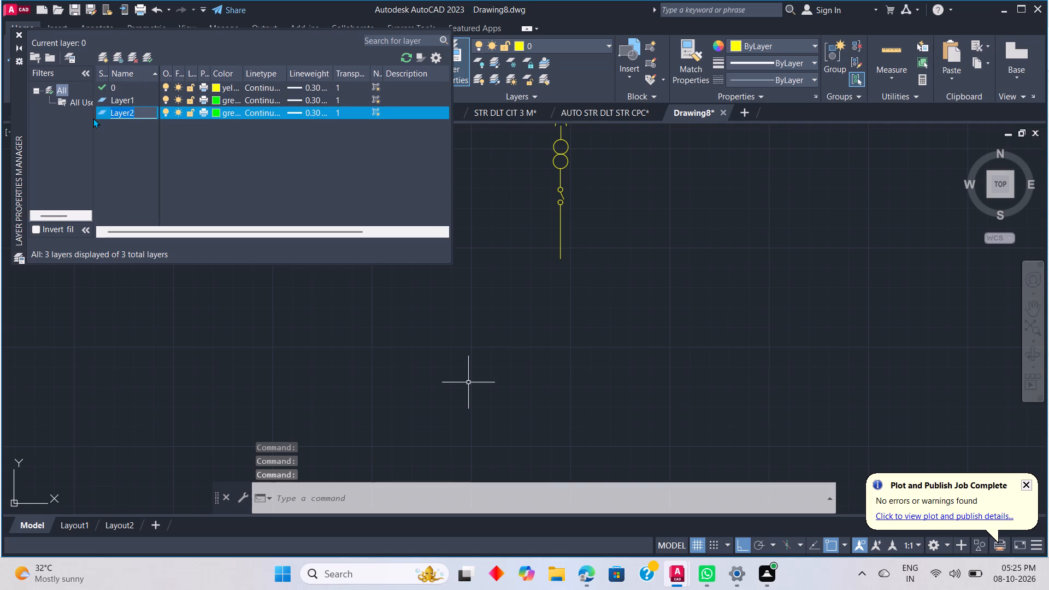
click(217, 113)
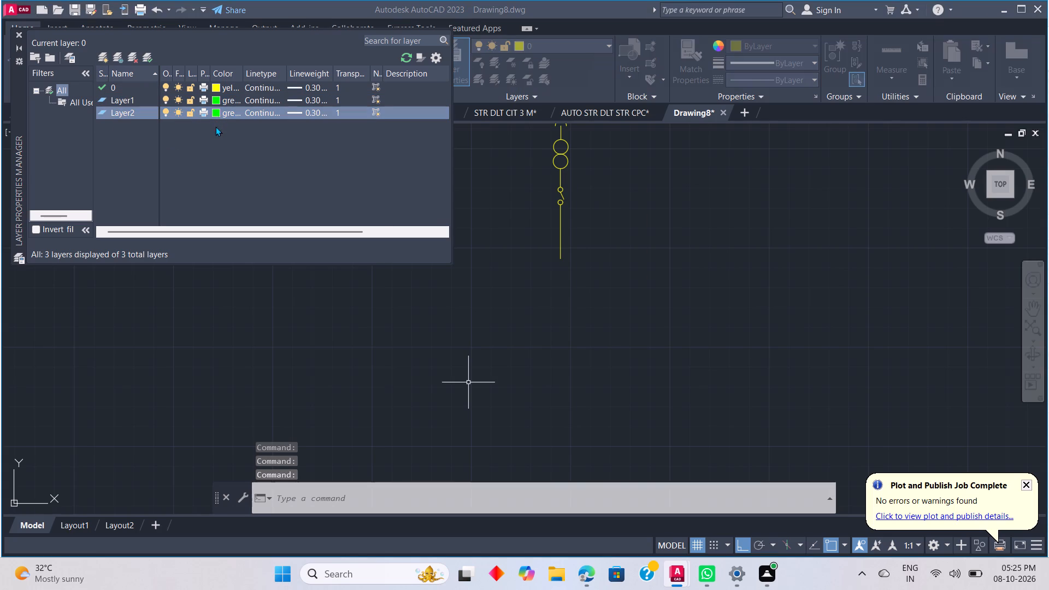
click(480, 312)
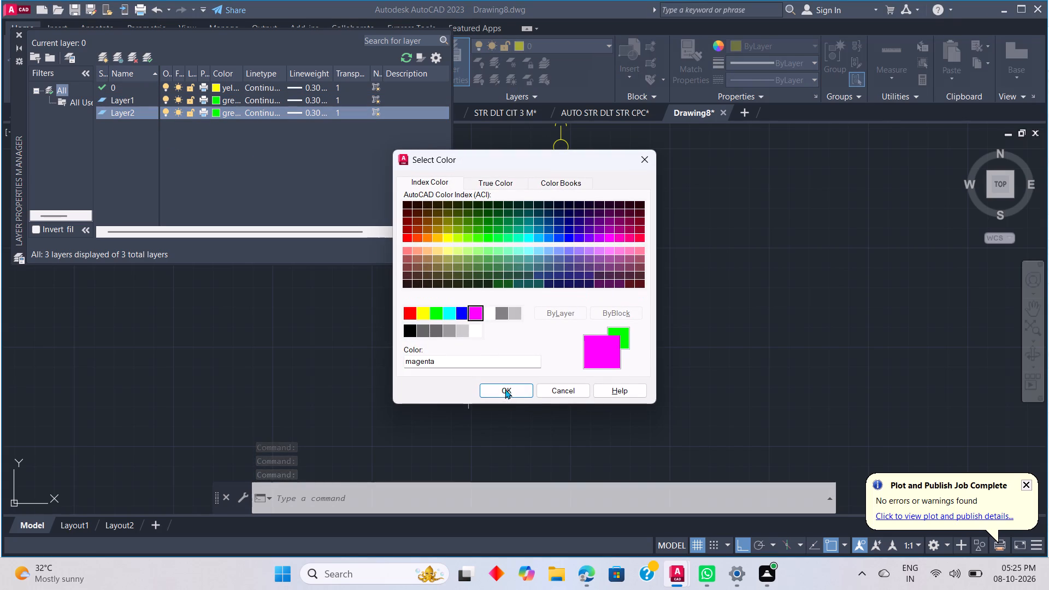
click(509, 393)
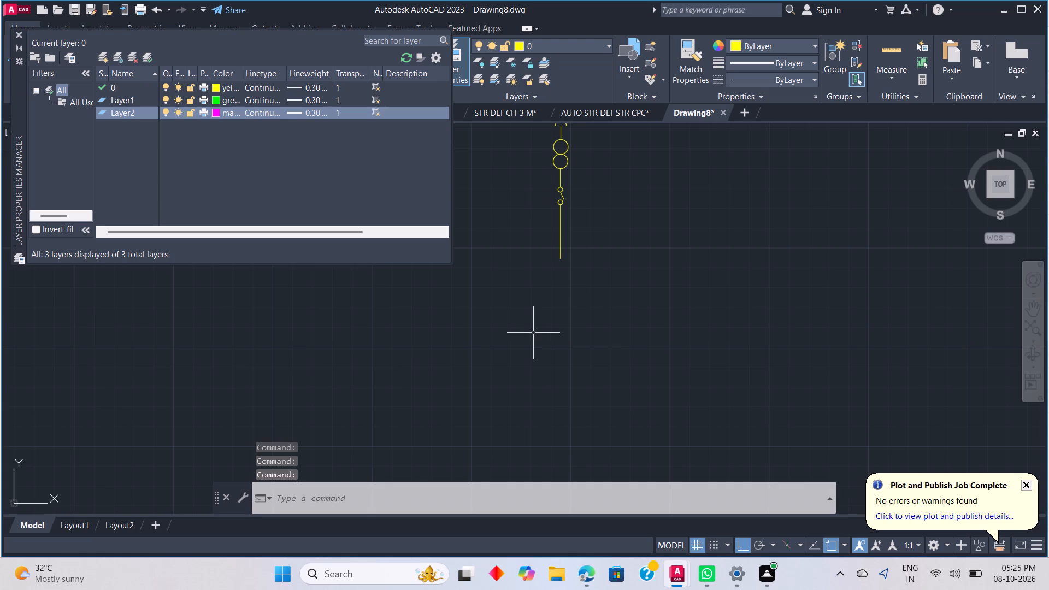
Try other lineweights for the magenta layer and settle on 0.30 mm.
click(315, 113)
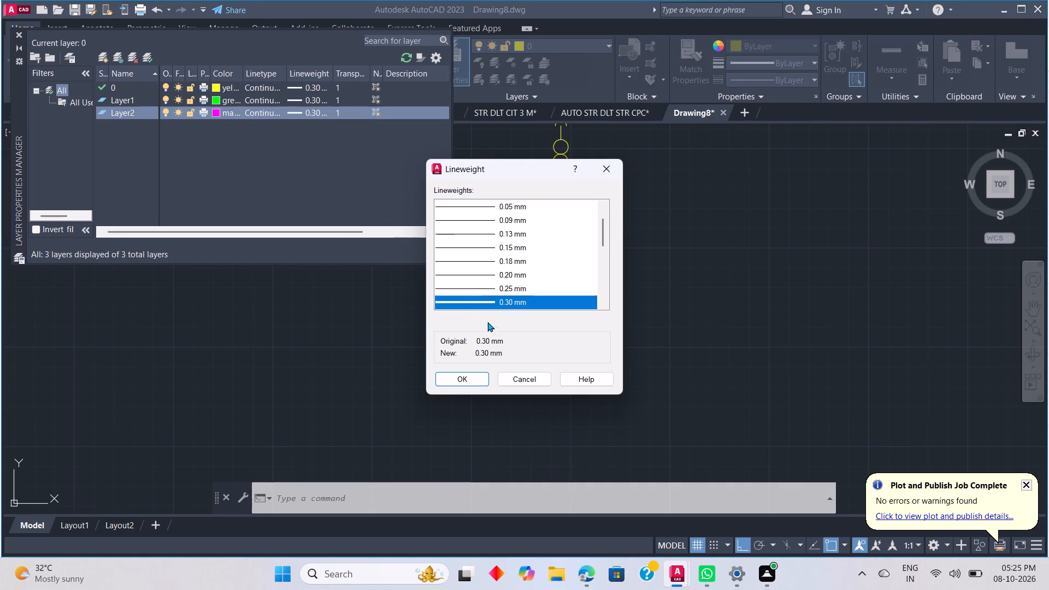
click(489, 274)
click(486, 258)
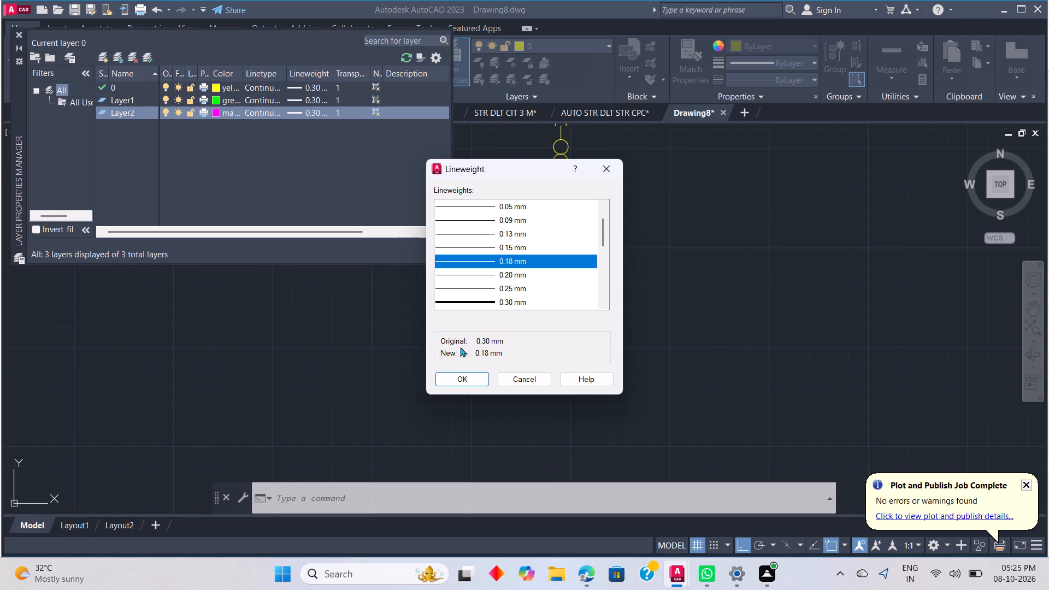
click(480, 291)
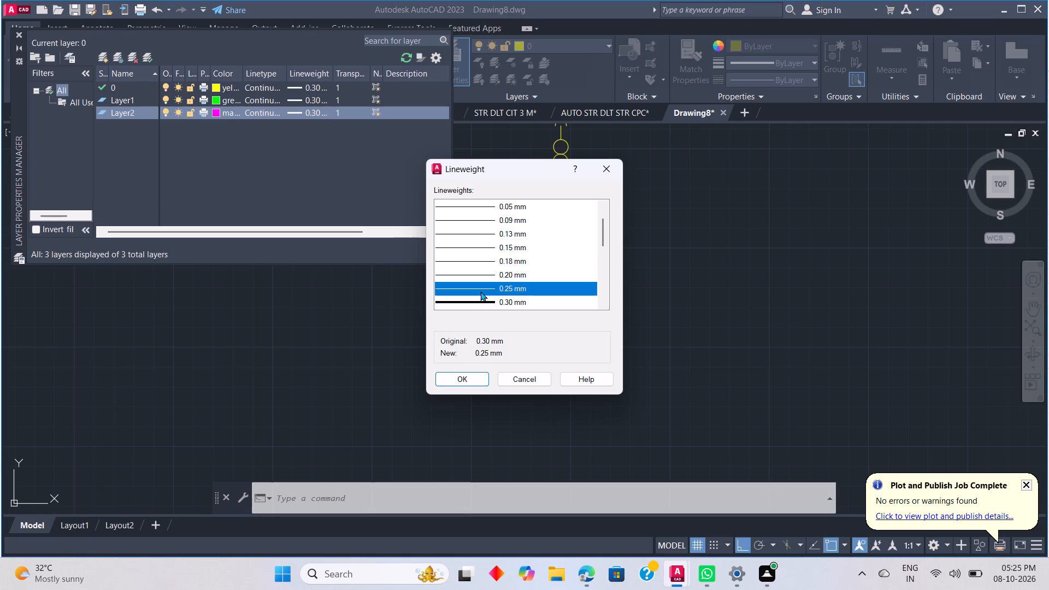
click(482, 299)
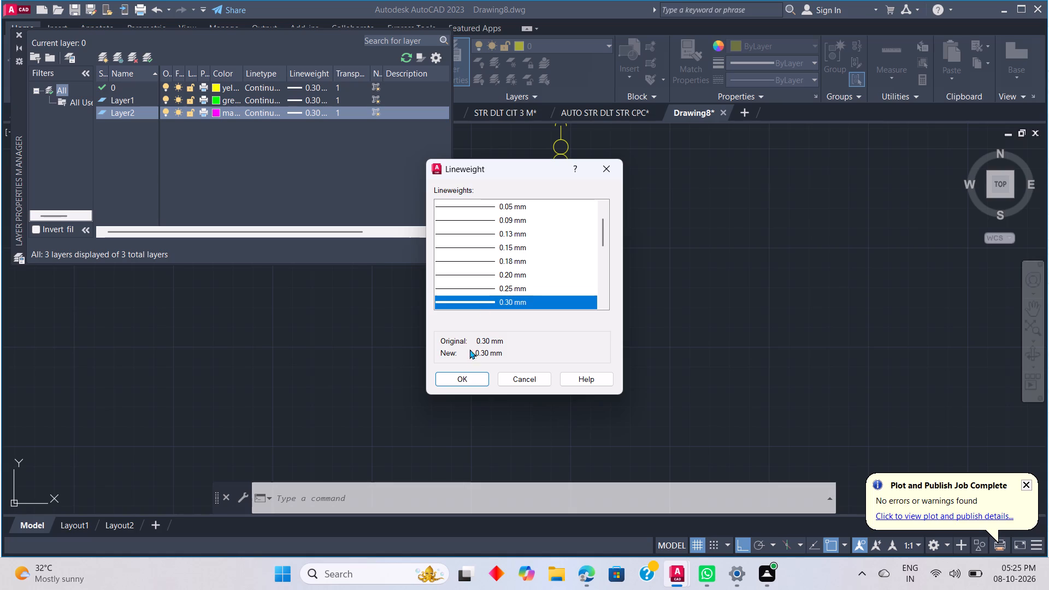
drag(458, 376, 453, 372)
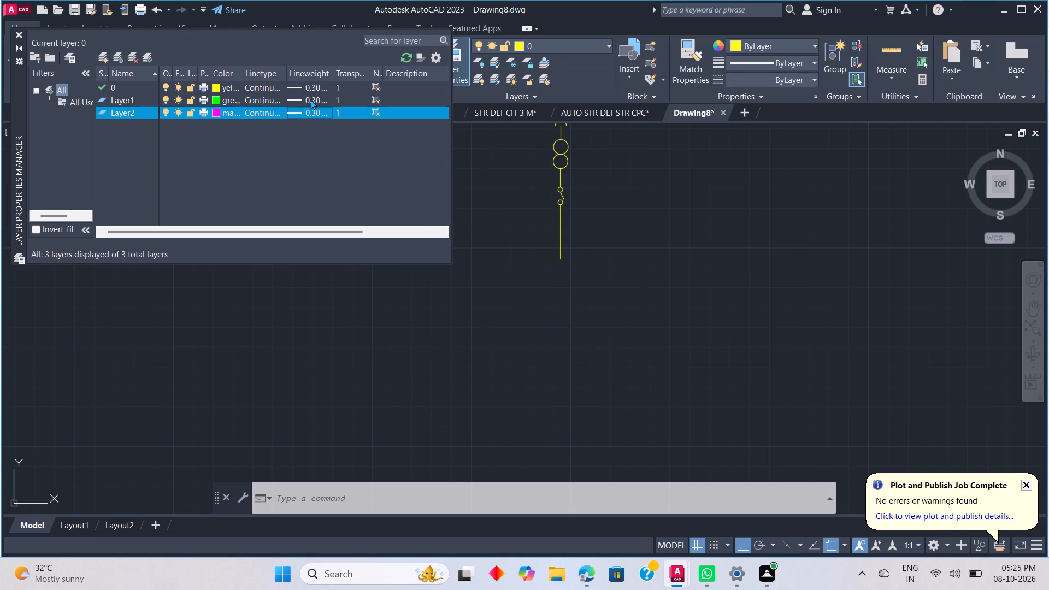
Set the lineweight of the green layer to 0.20 mm and close the layer properties.
click(310, 99)
click(310, 99)
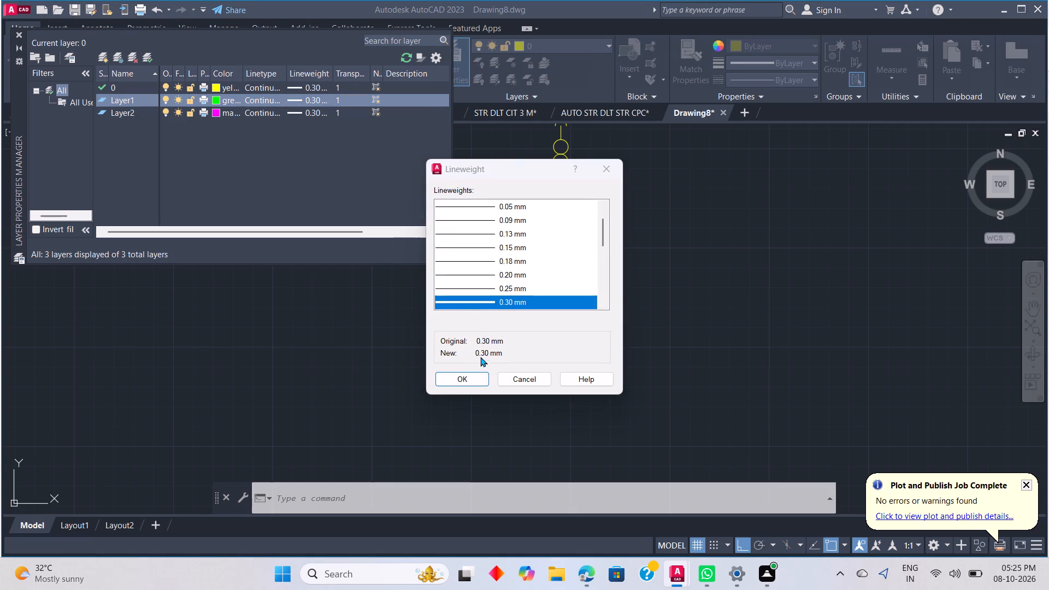
click(507, 284)
click(507, 263)
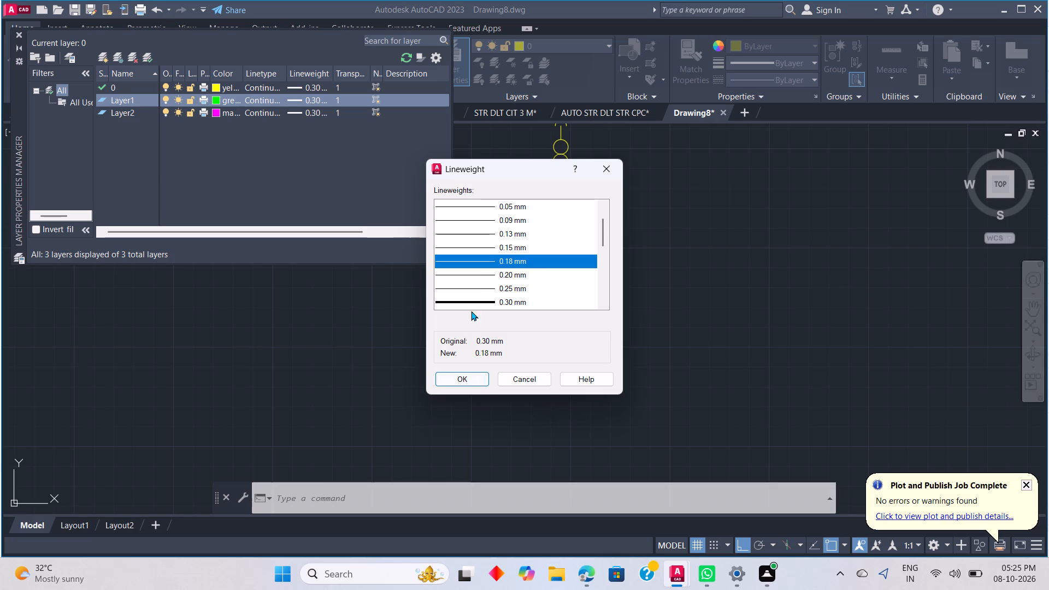
click(476, 275)
click(474, 379)
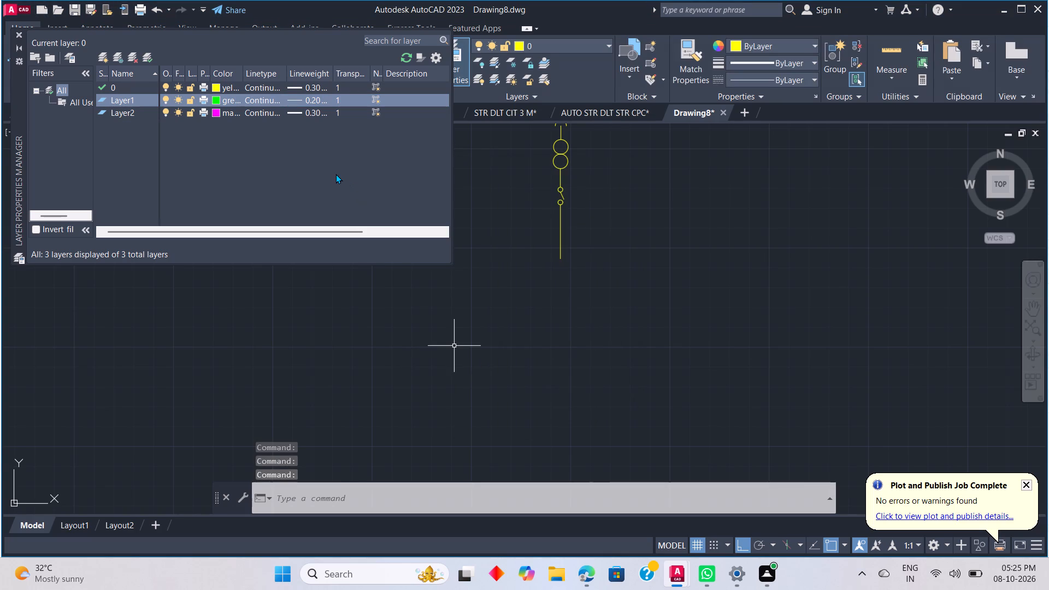
click(492, 200)
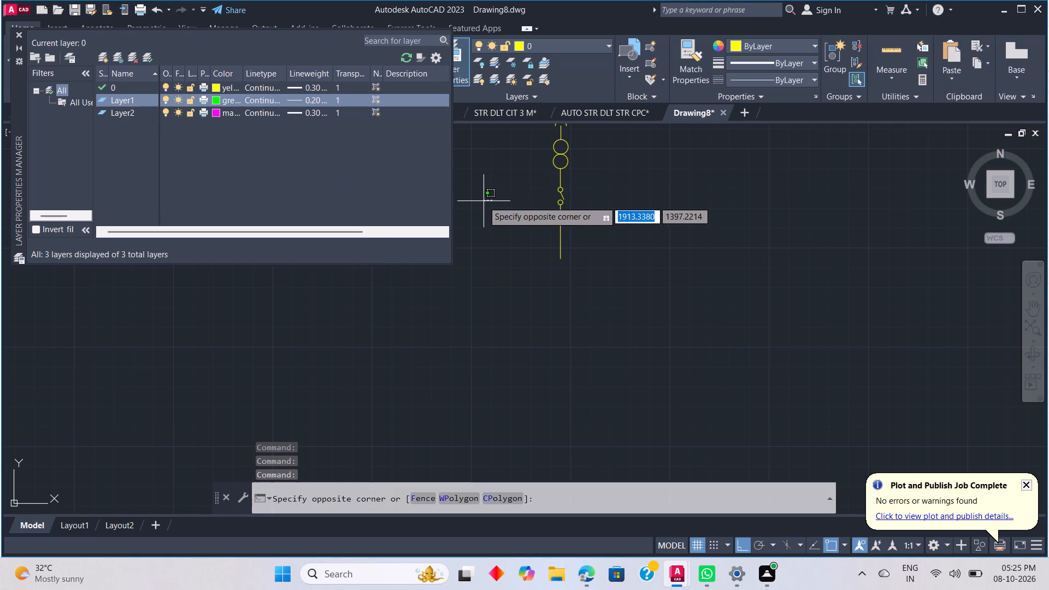
key(Escape)
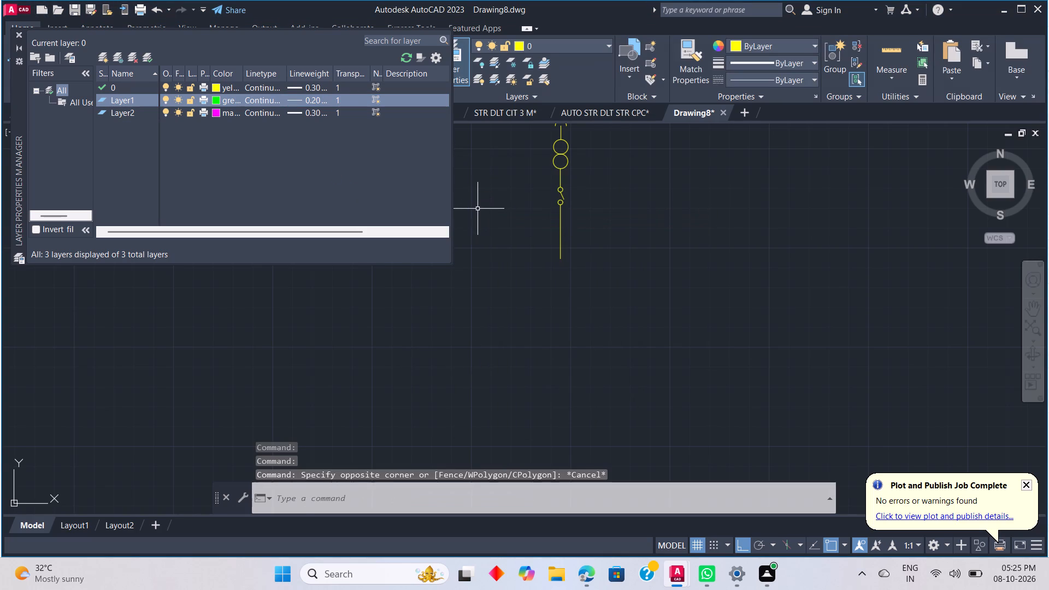
click(15, 31)
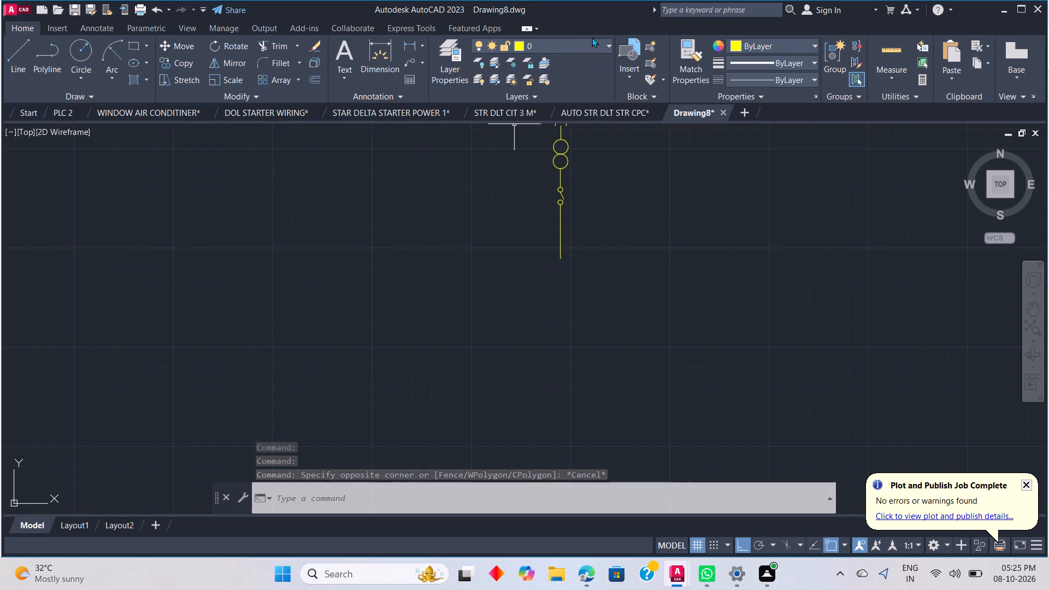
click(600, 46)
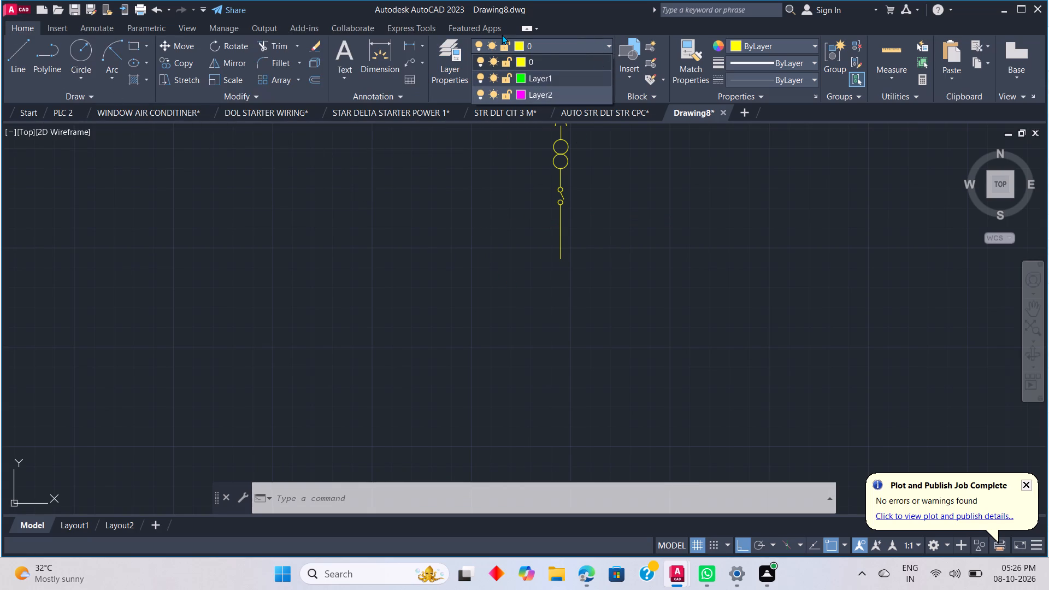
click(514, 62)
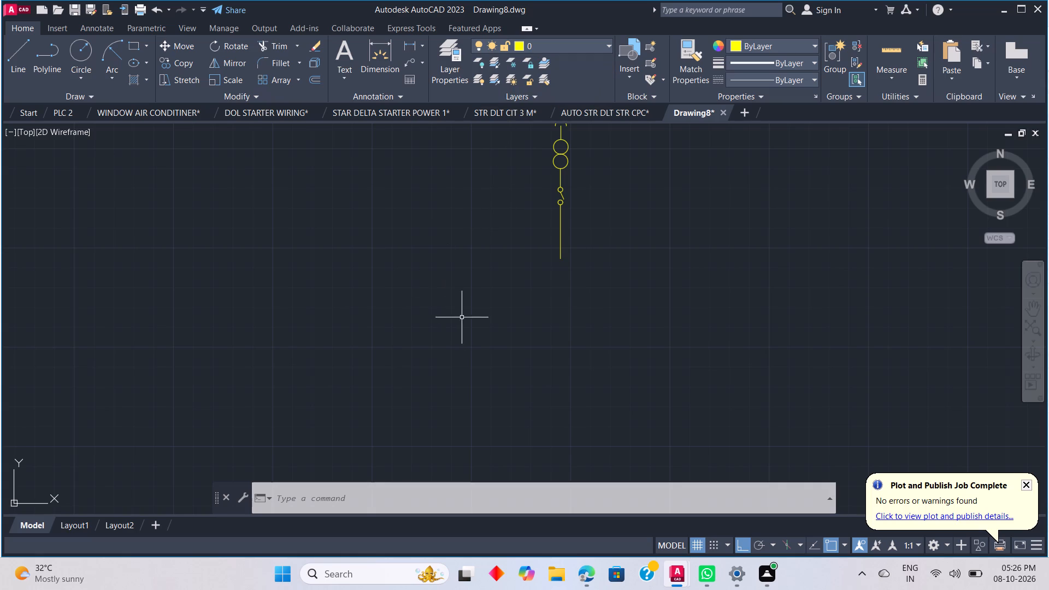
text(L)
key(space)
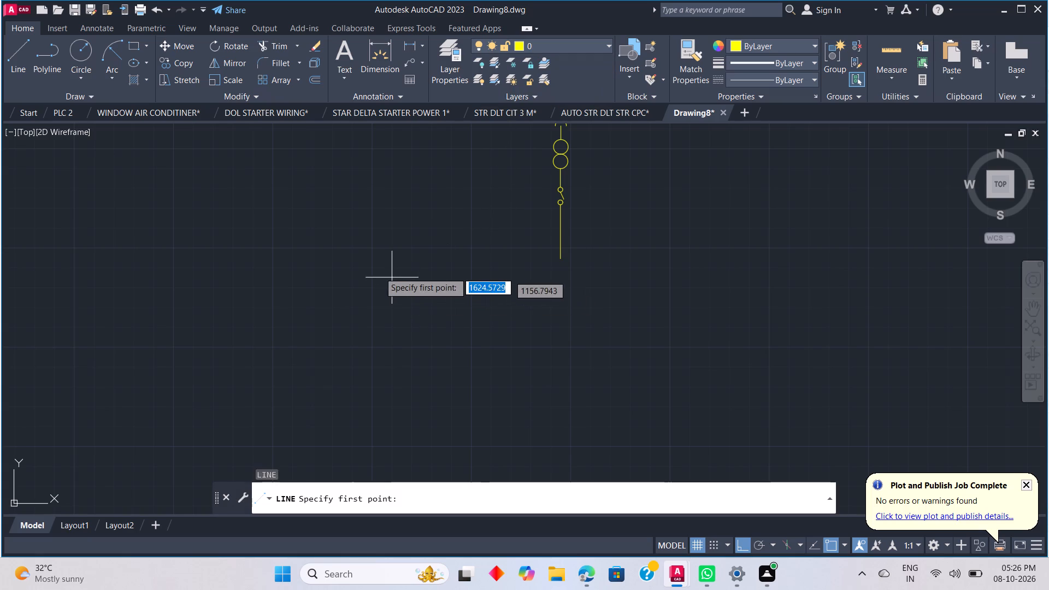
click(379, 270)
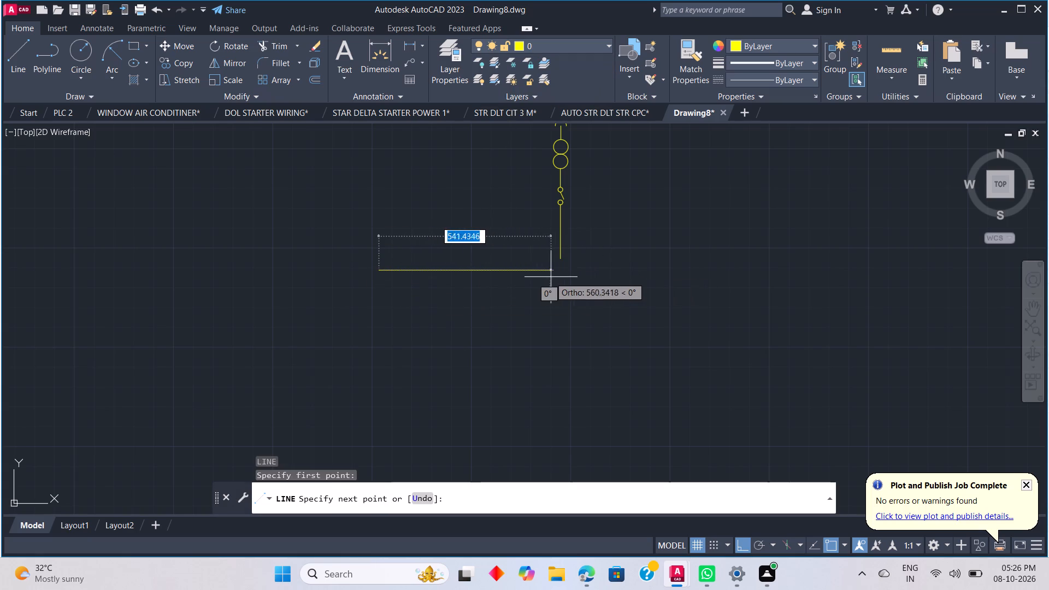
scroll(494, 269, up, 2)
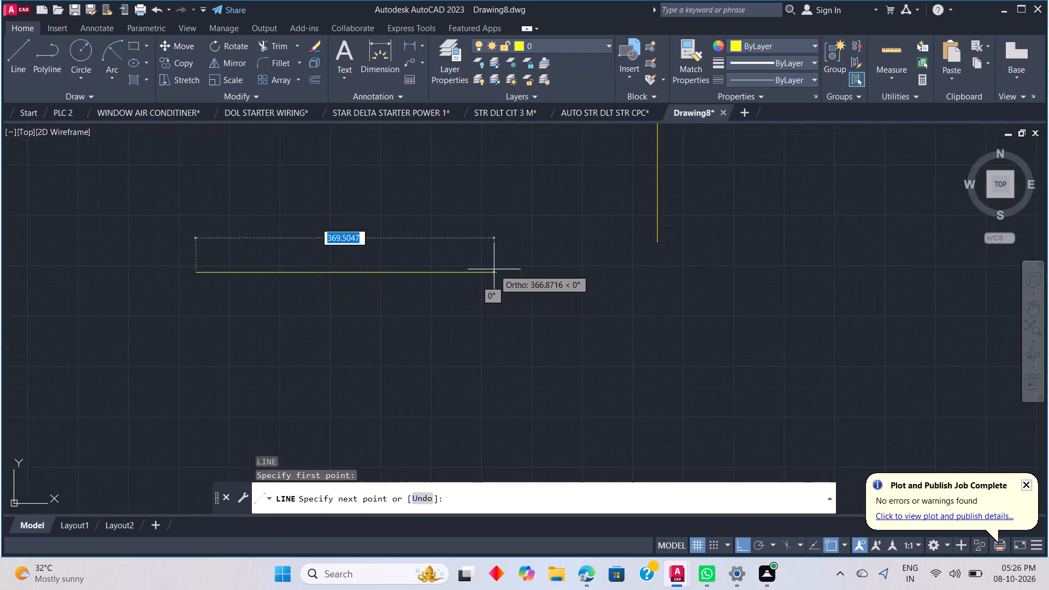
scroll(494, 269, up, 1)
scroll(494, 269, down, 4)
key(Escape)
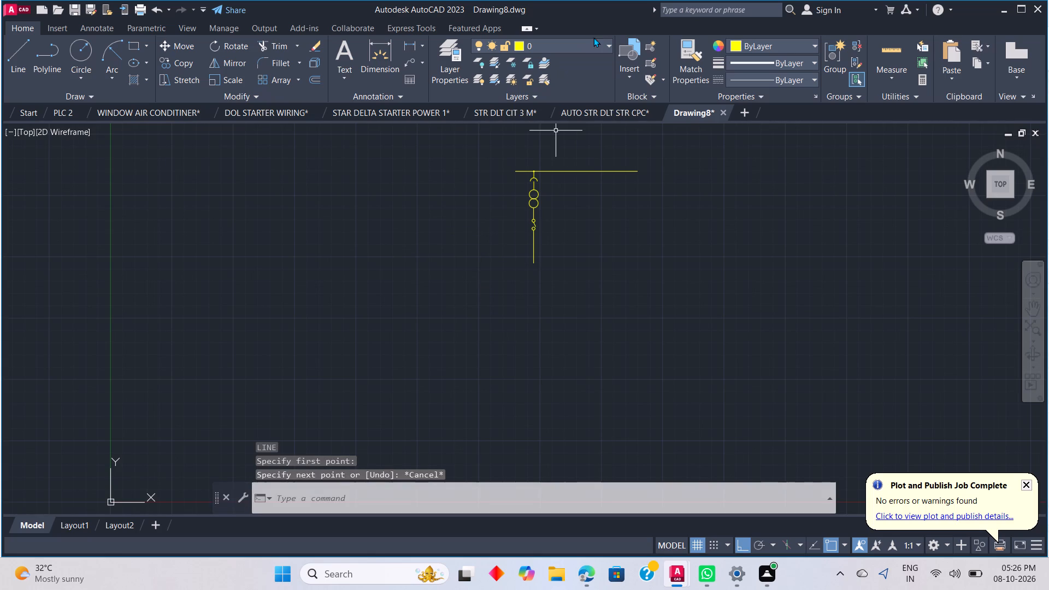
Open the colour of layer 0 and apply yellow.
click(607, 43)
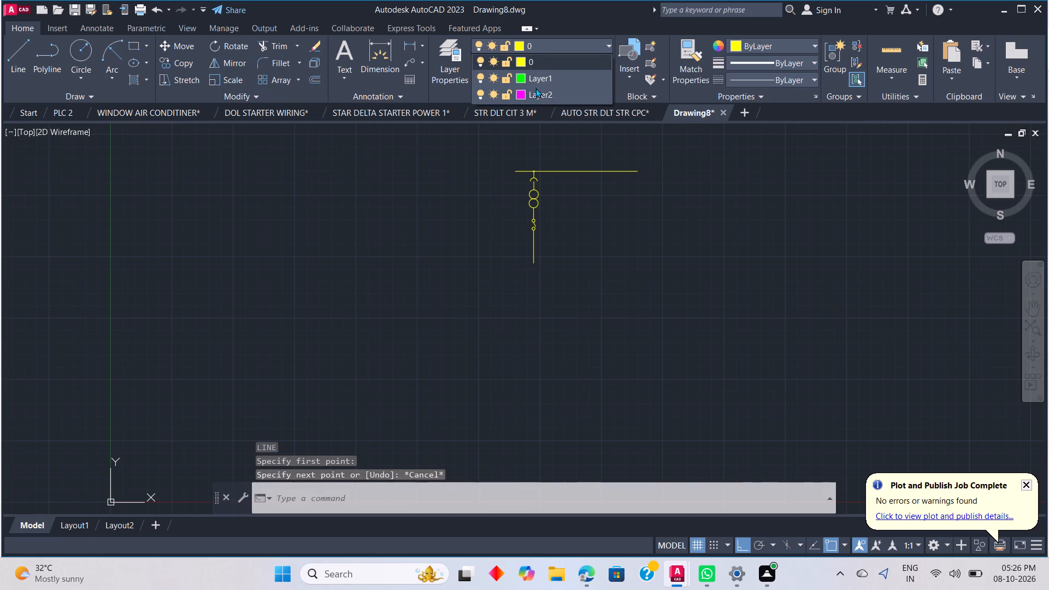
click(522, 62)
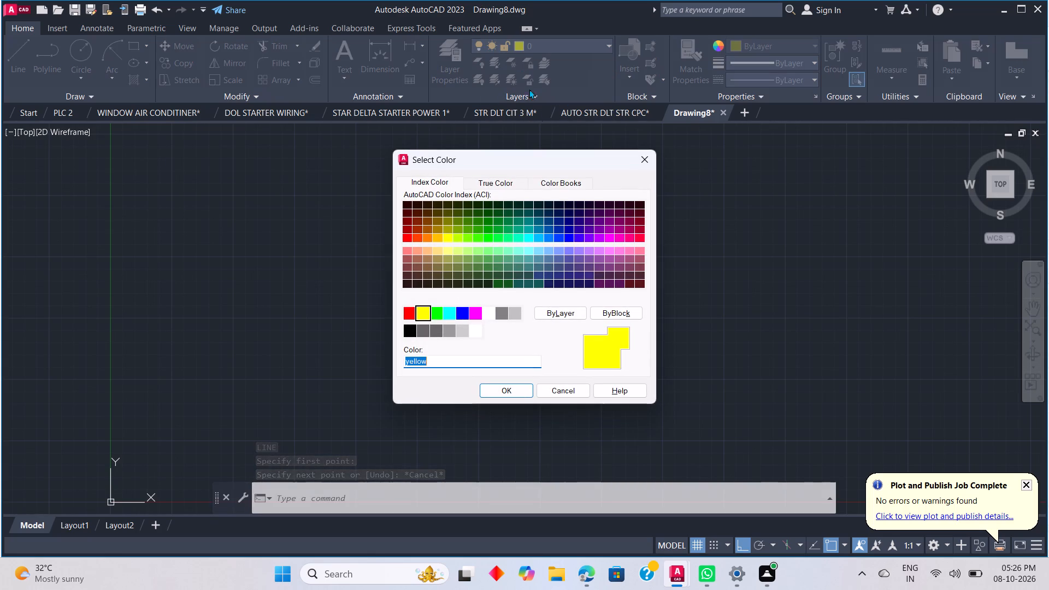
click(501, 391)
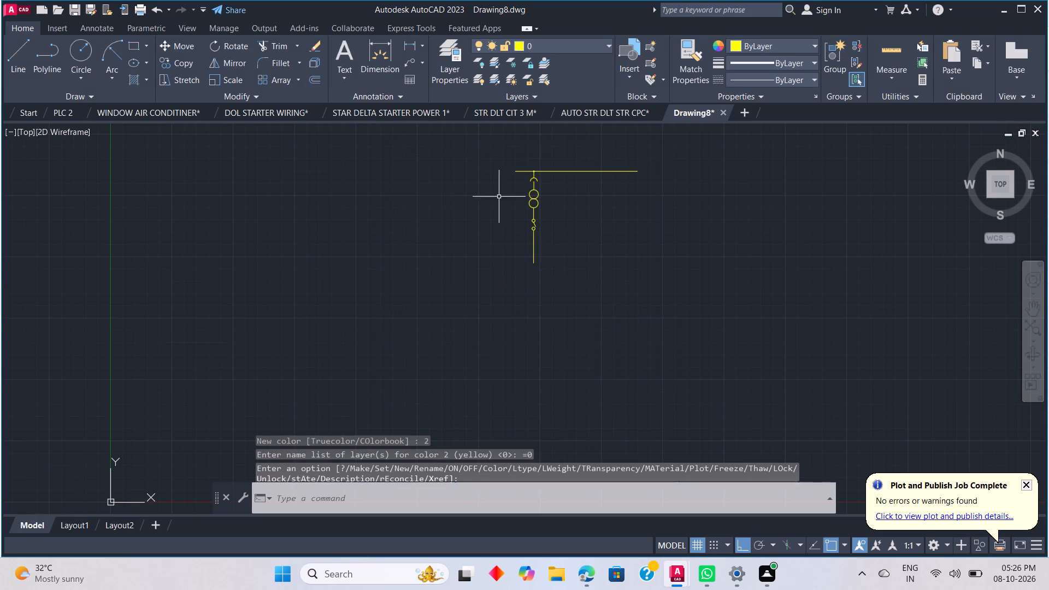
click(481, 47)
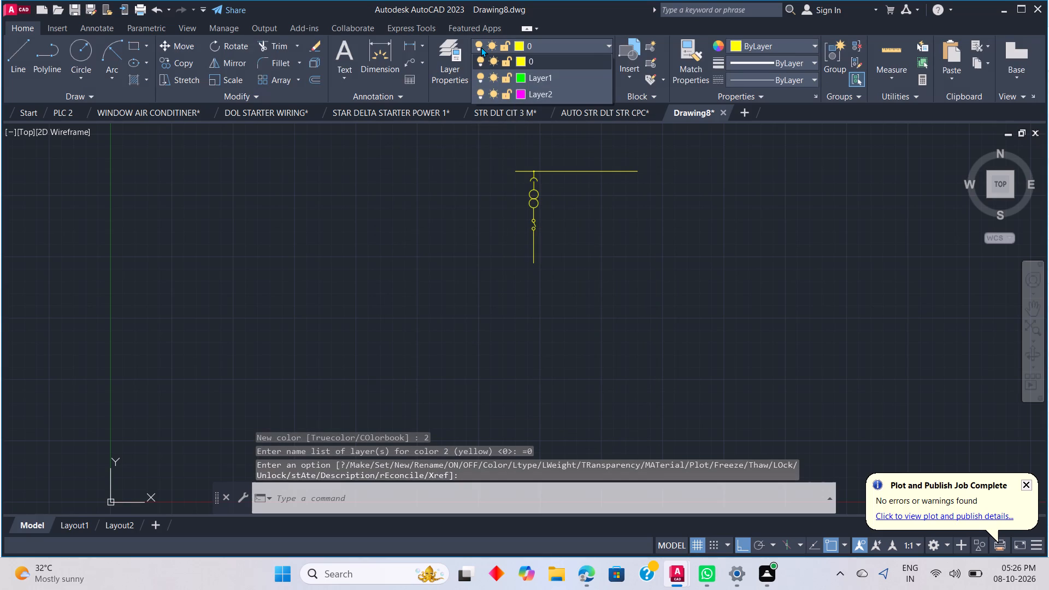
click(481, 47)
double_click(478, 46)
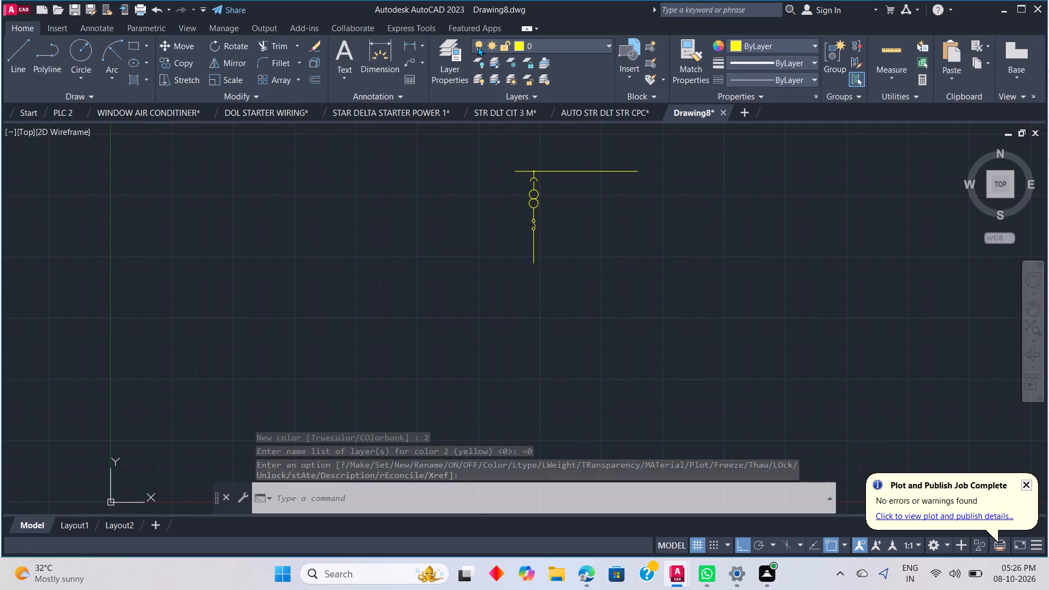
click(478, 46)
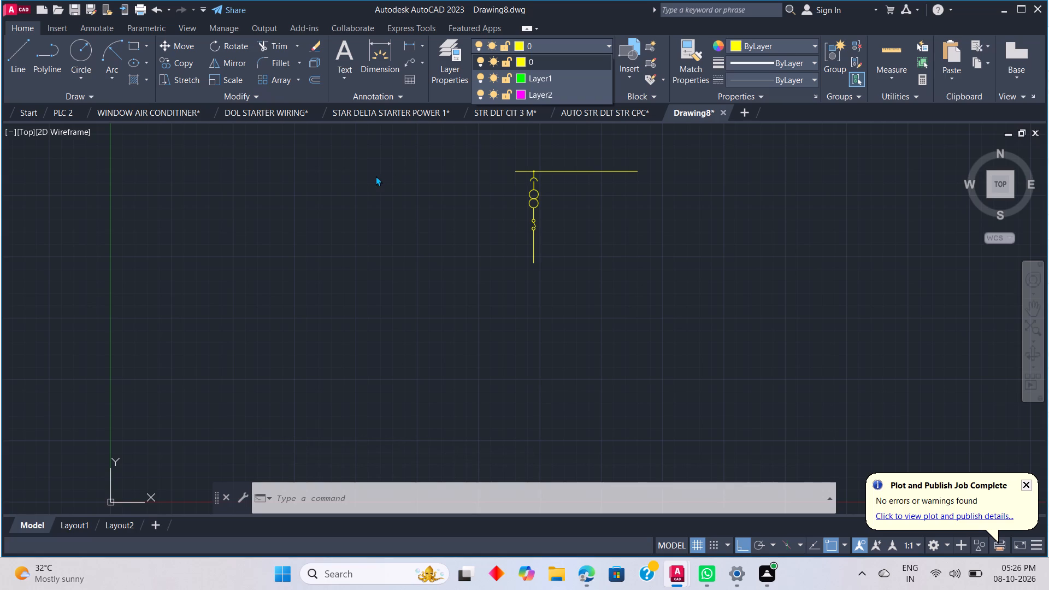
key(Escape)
Open the linetype of layer 0 in the layer properties and apply Continuous.
key(l)
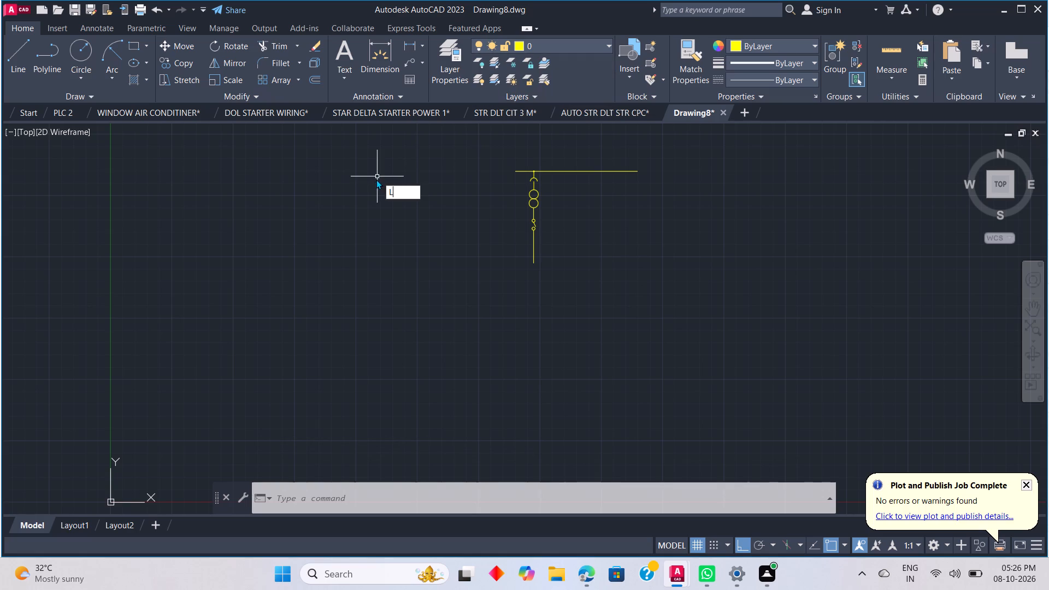
text(A)
key(space)
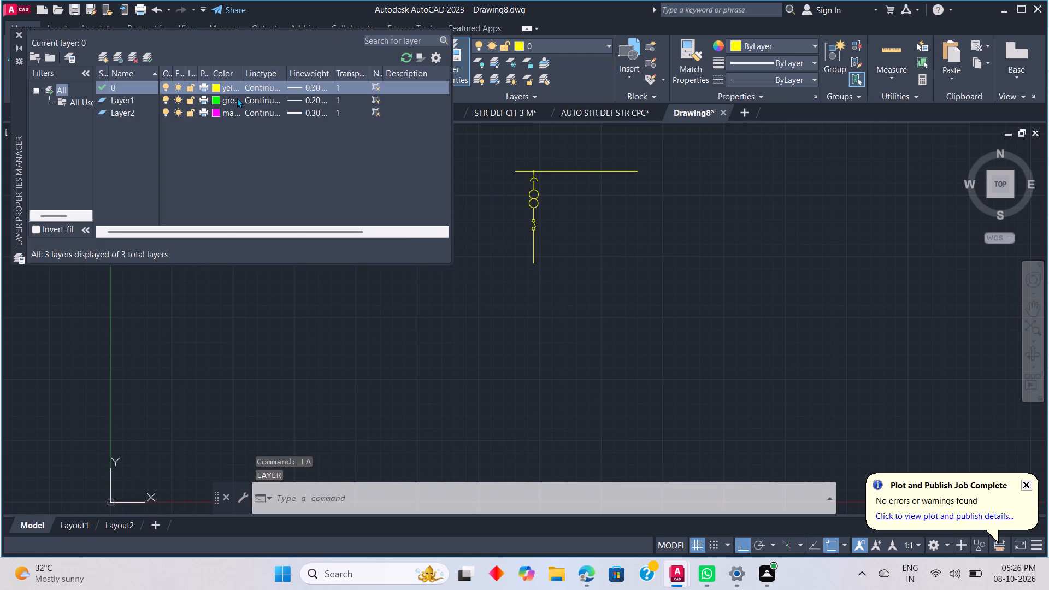
click(281, 89)
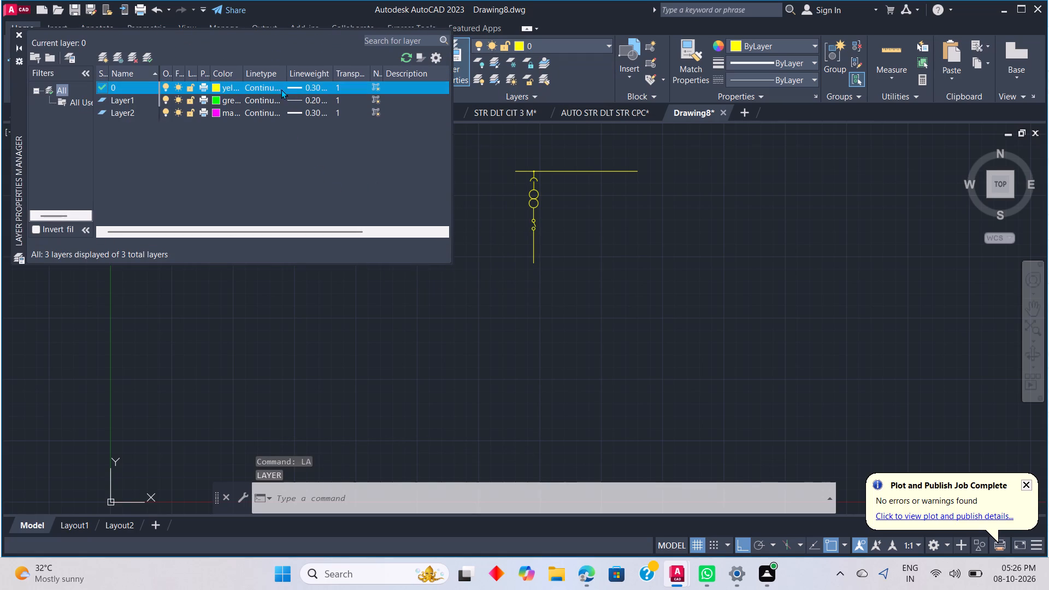
click(502, 241)
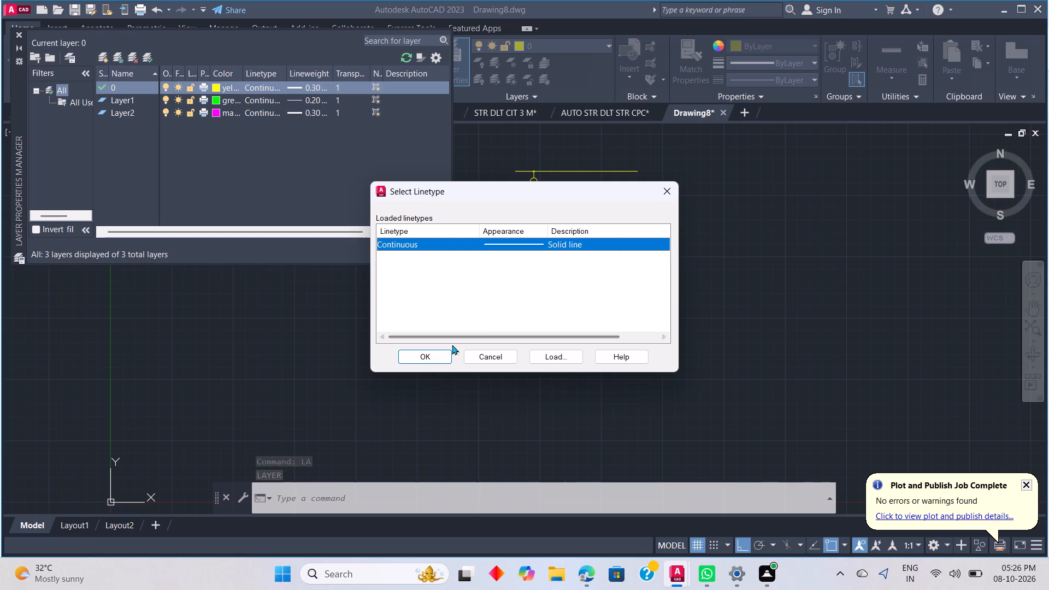
click(433, 358)
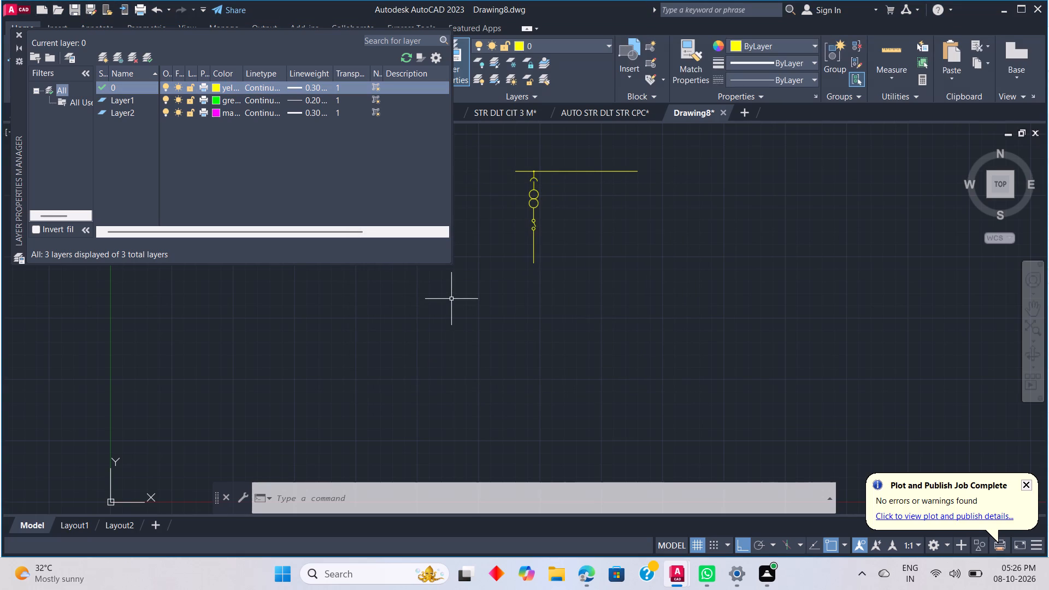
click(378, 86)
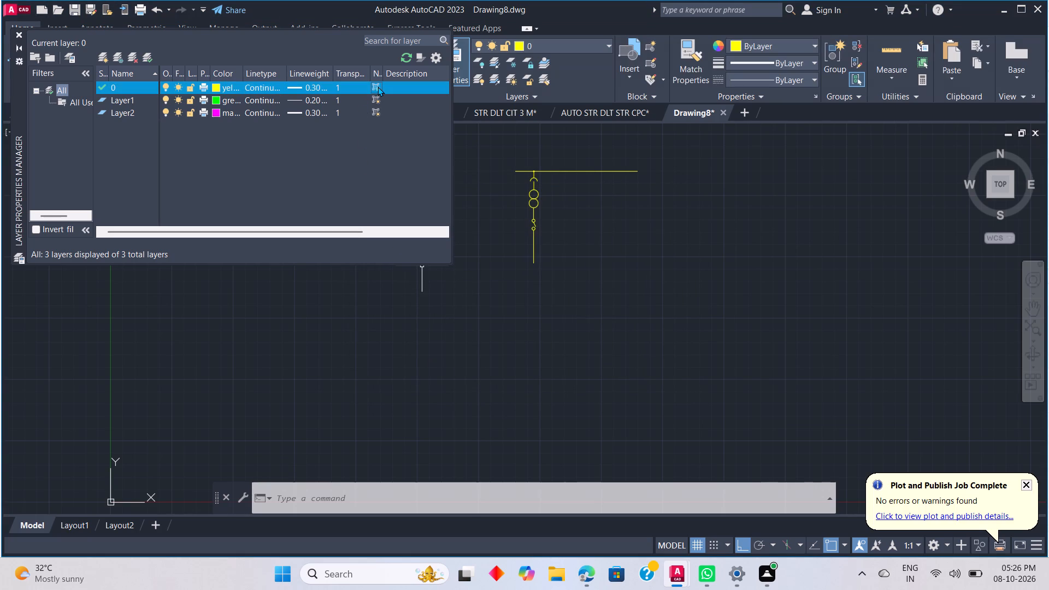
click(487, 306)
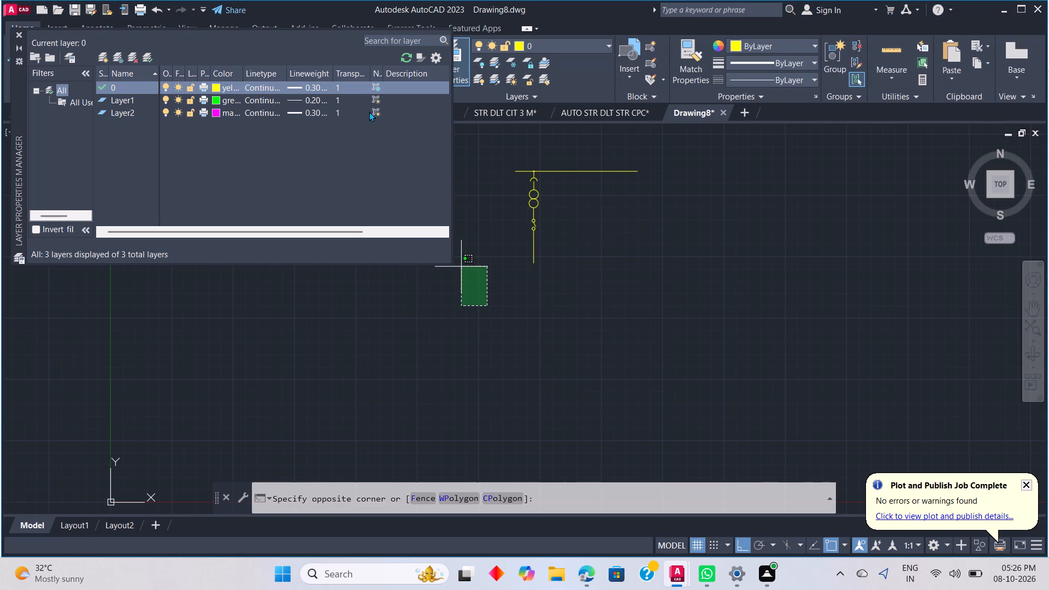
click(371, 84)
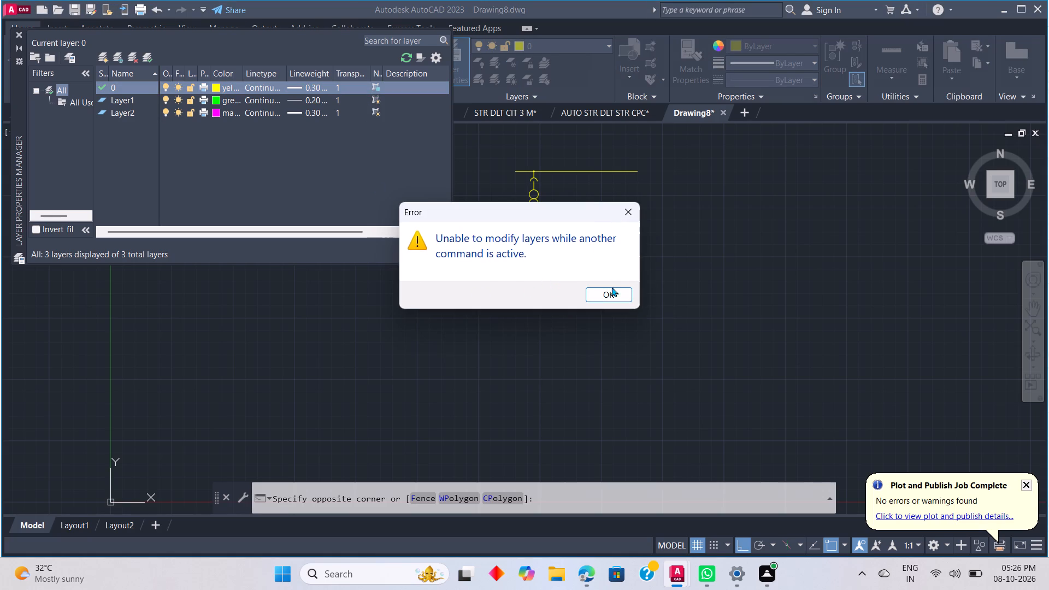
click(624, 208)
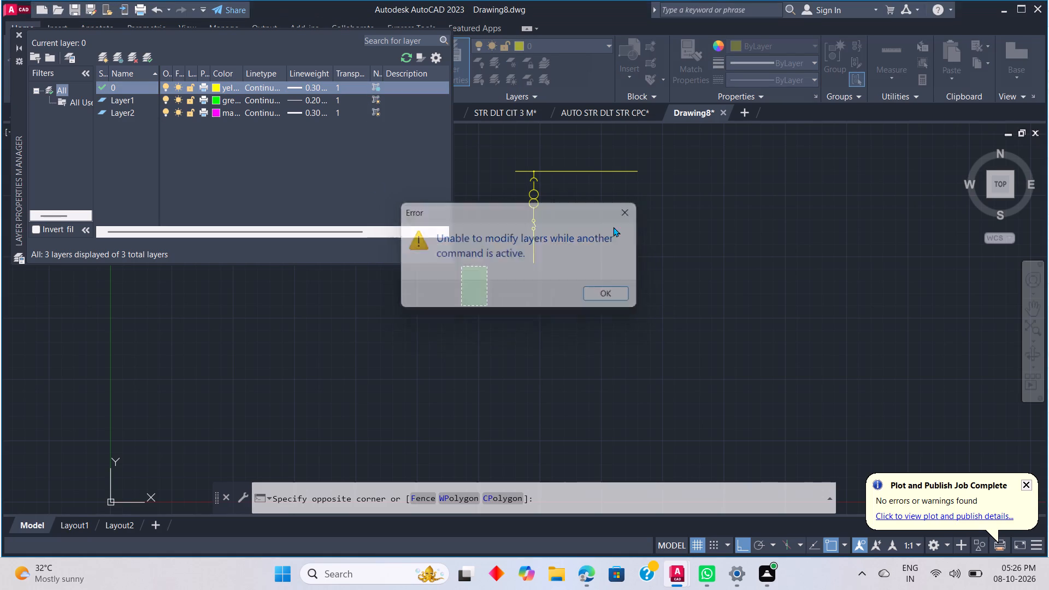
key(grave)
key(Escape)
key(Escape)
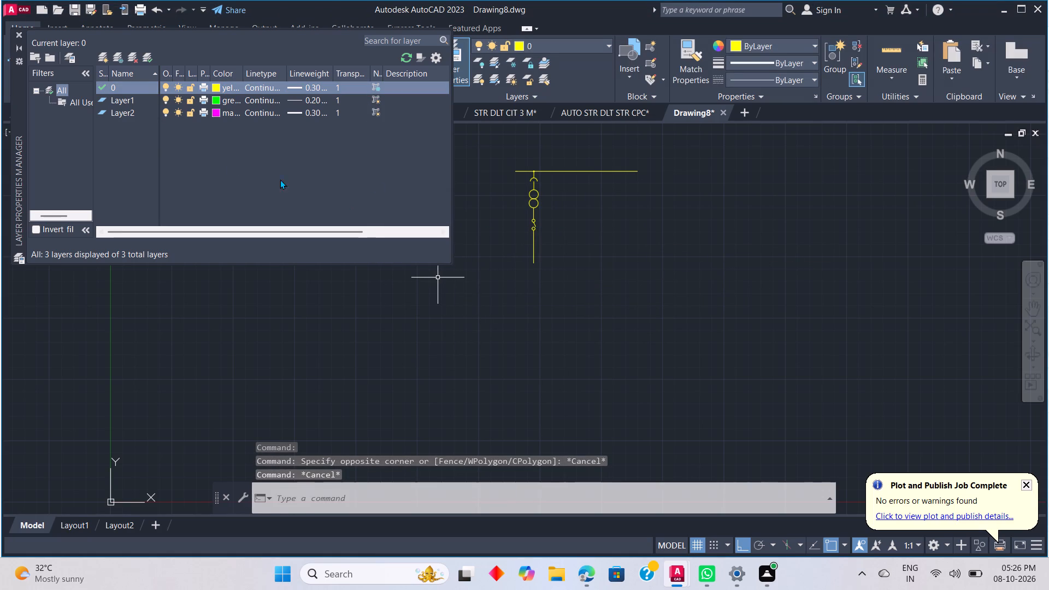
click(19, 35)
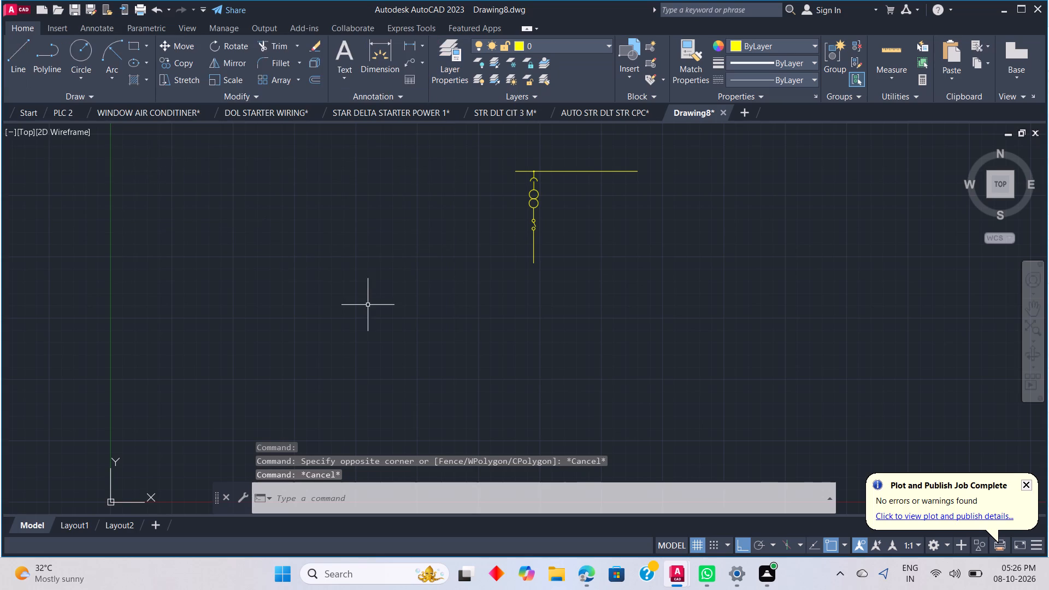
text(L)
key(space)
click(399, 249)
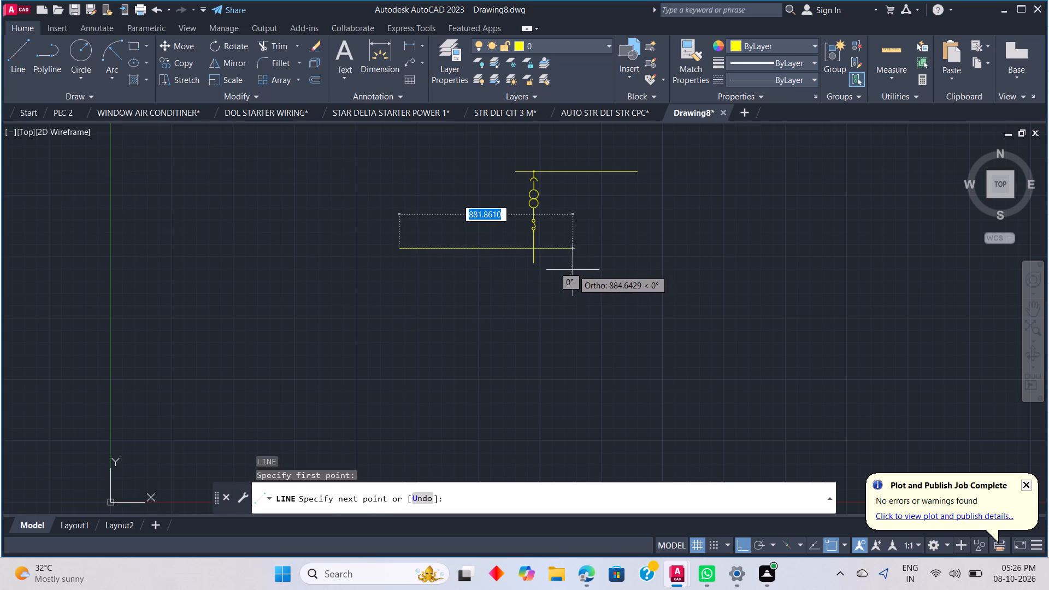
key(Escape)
Make the green layer, Layer1, the current layer.
click(594, 44)
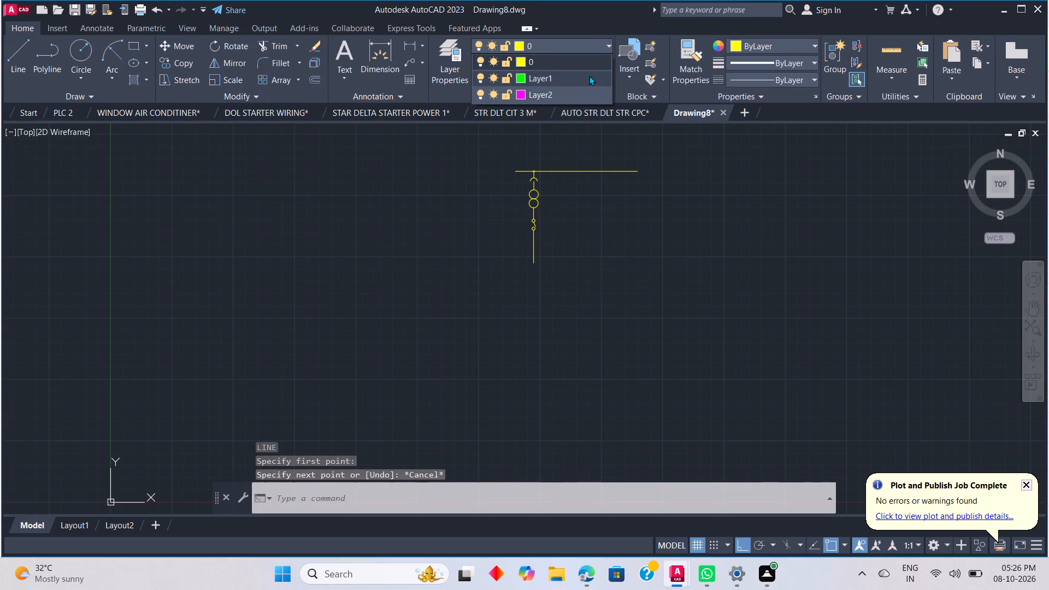
click(515, 64)
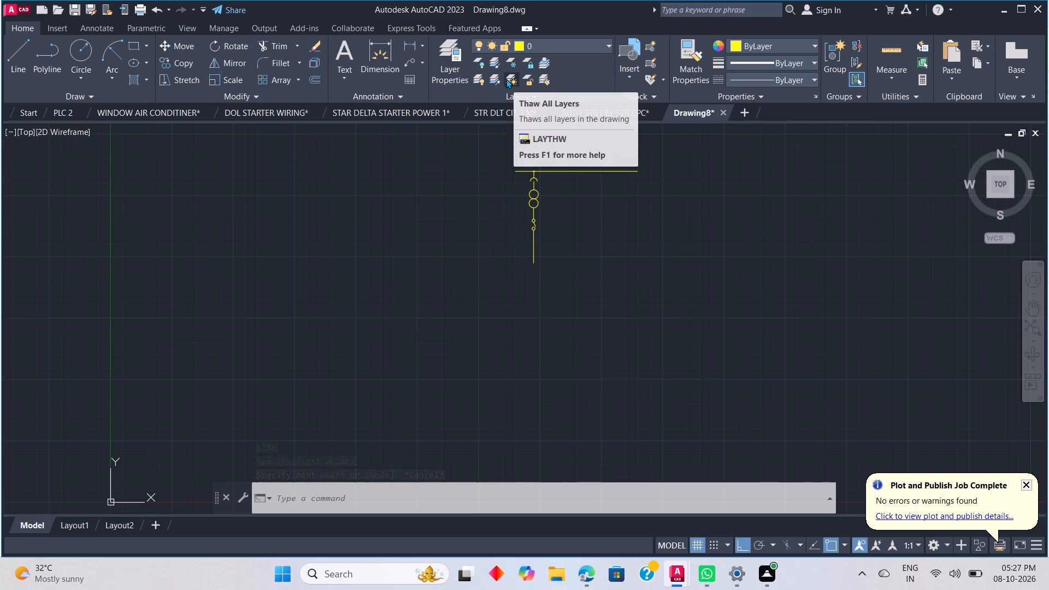
key(l)
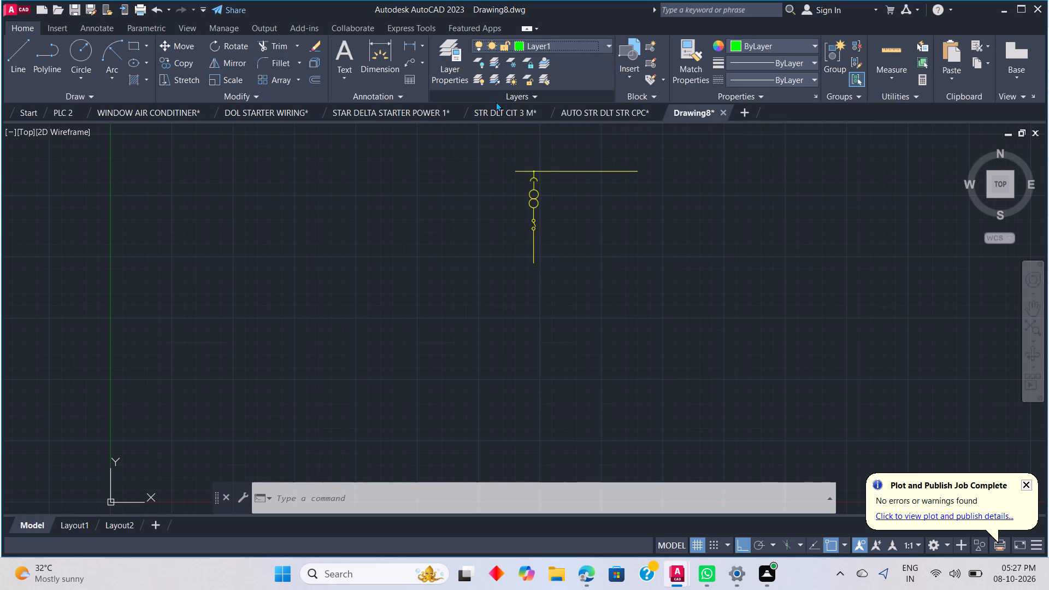
key(a)
key(space)
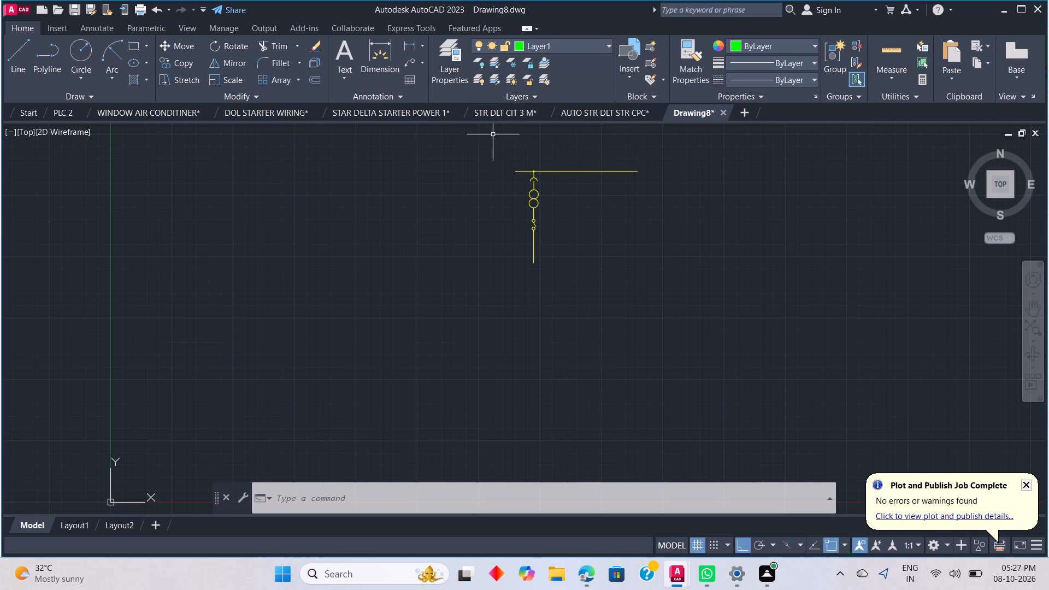
Open the layer properties again and check the available linetypes for layer 0.
key(l)
key(a)
key(space)
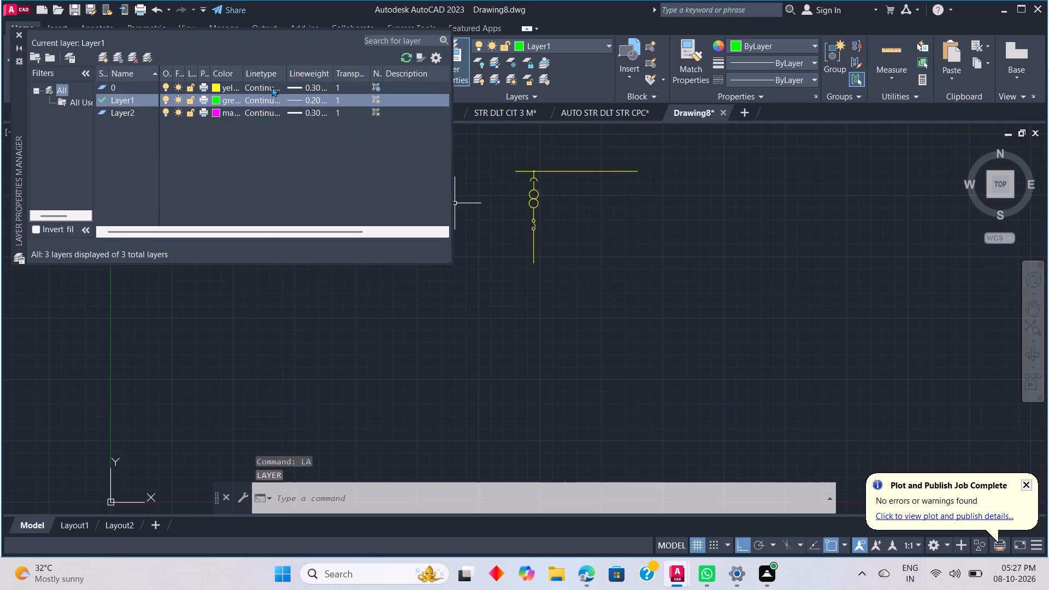
click(272, 86)
click(290, 82)
click(326, 83)
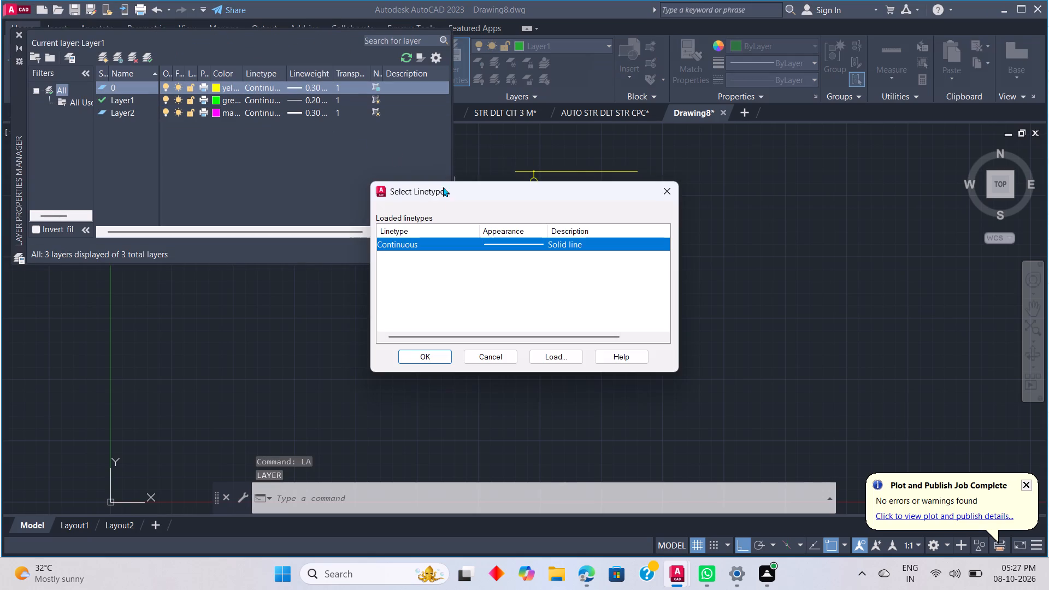
click(546, 242)
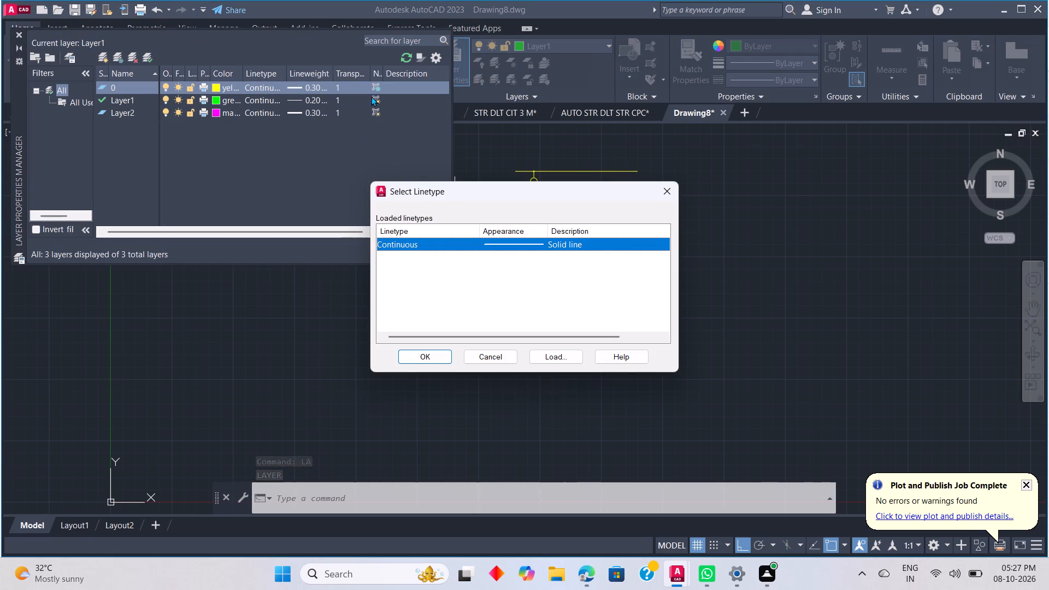
click(327, 74)
click(318, 76)
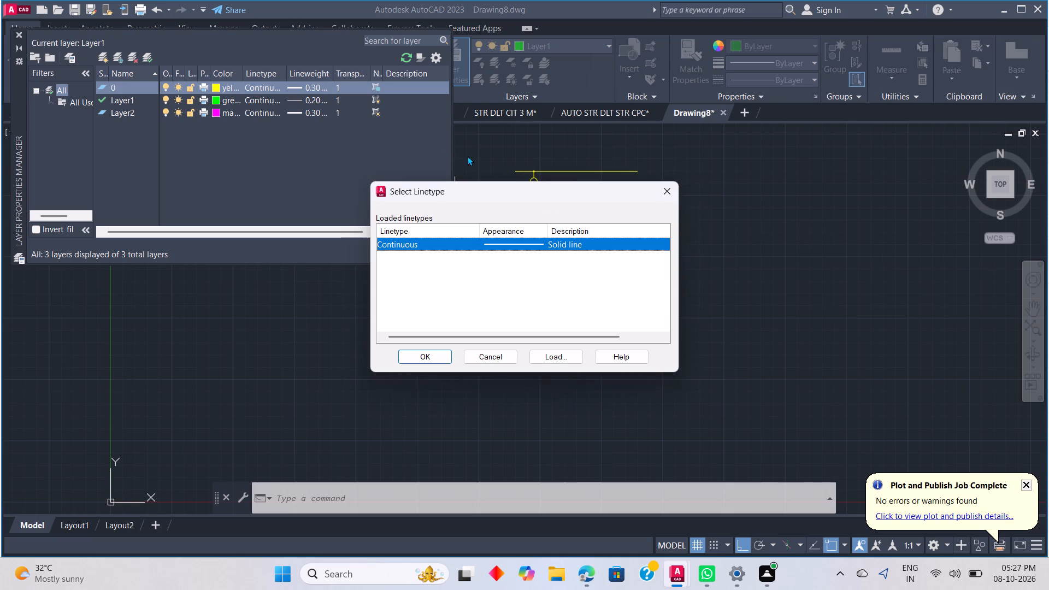
click(498, 358)
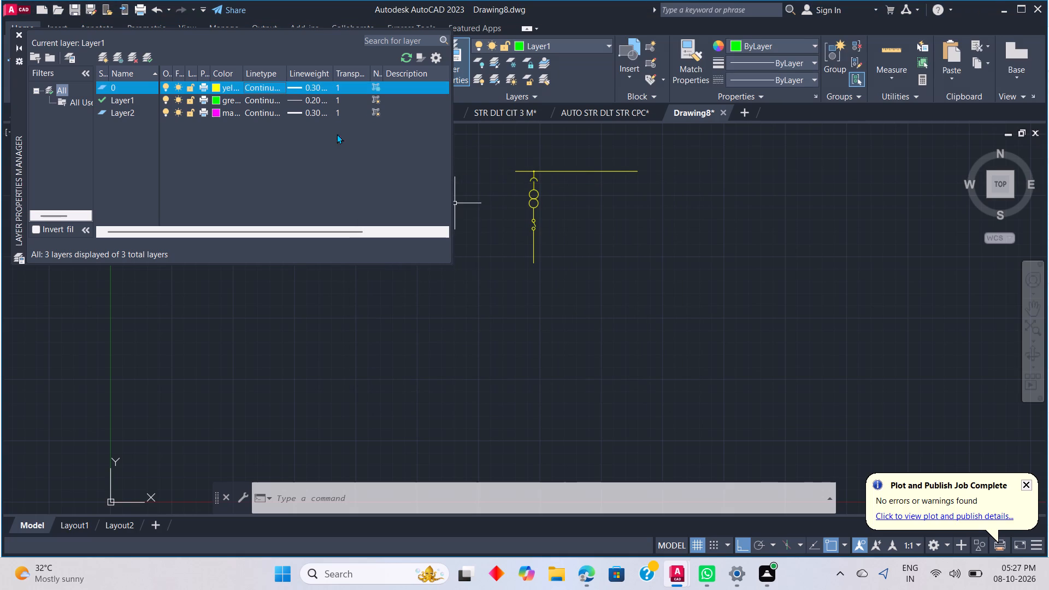
Sort the layer list by lineweight in ascending order.
click(327, 73)
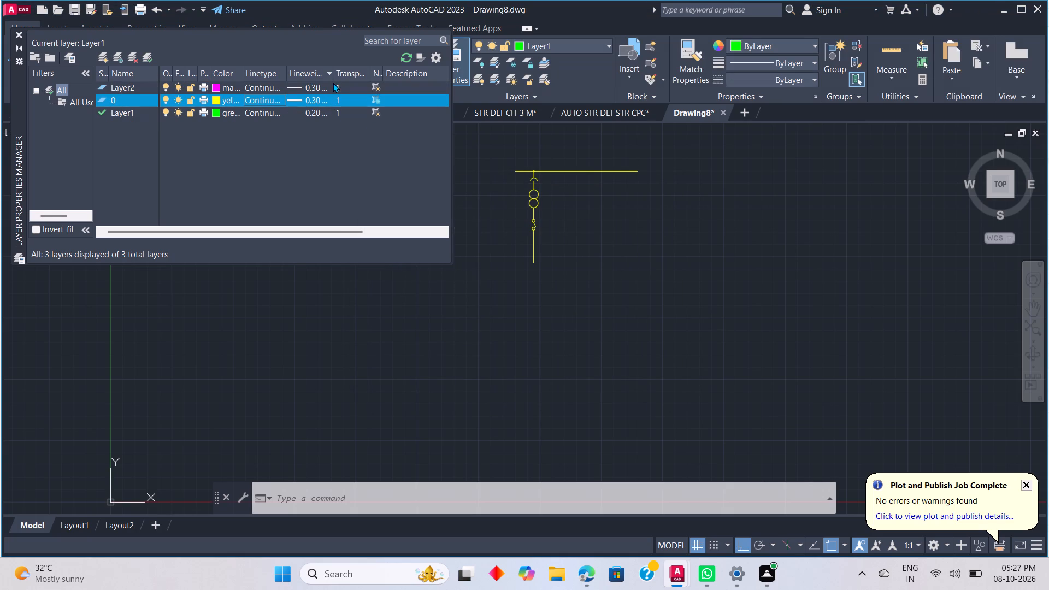
click(332, 76)
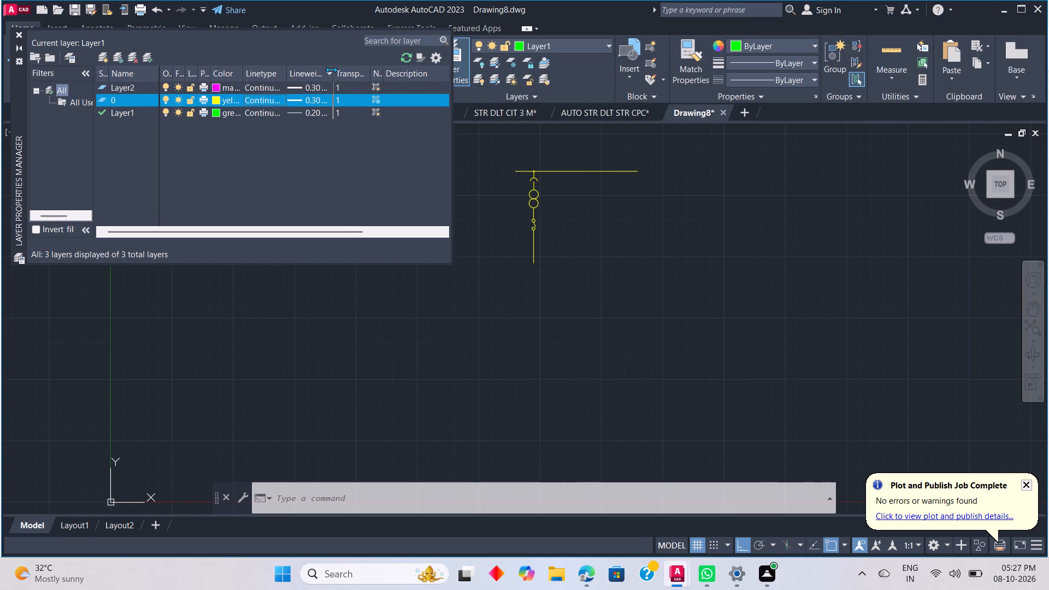
click(332, 69)
click(316, 72)
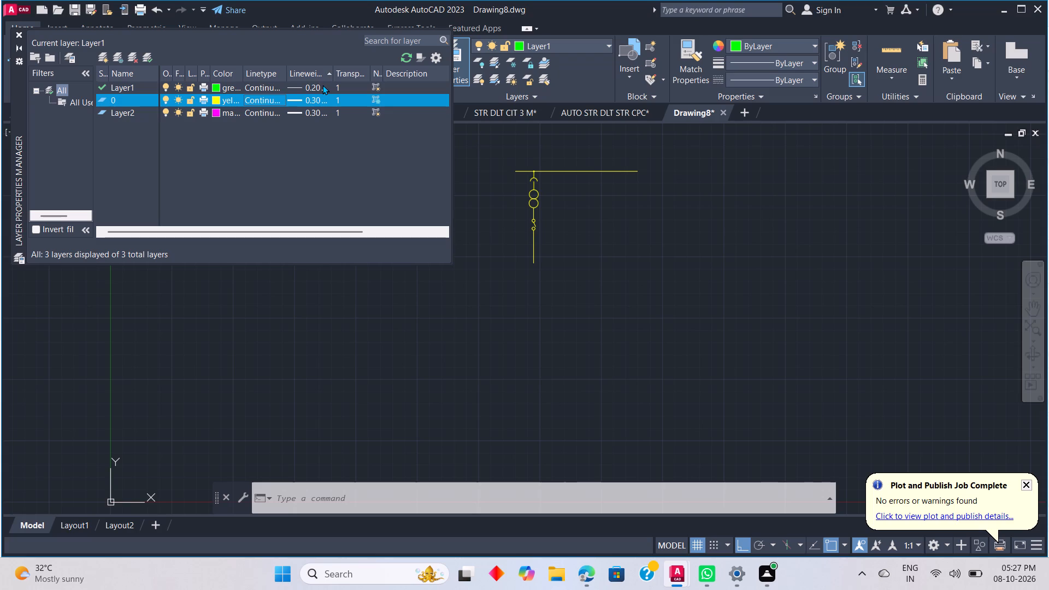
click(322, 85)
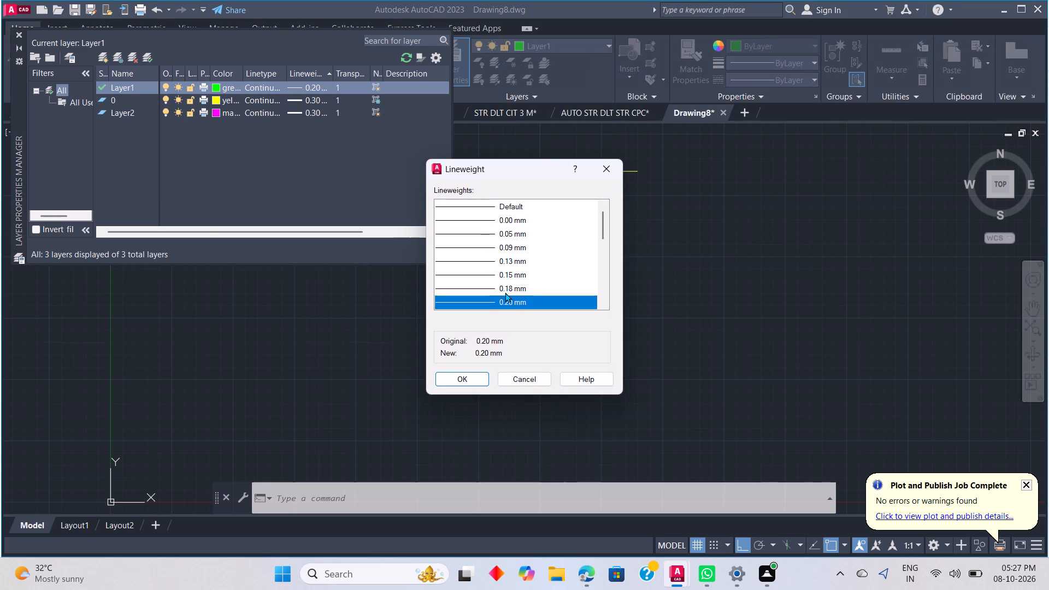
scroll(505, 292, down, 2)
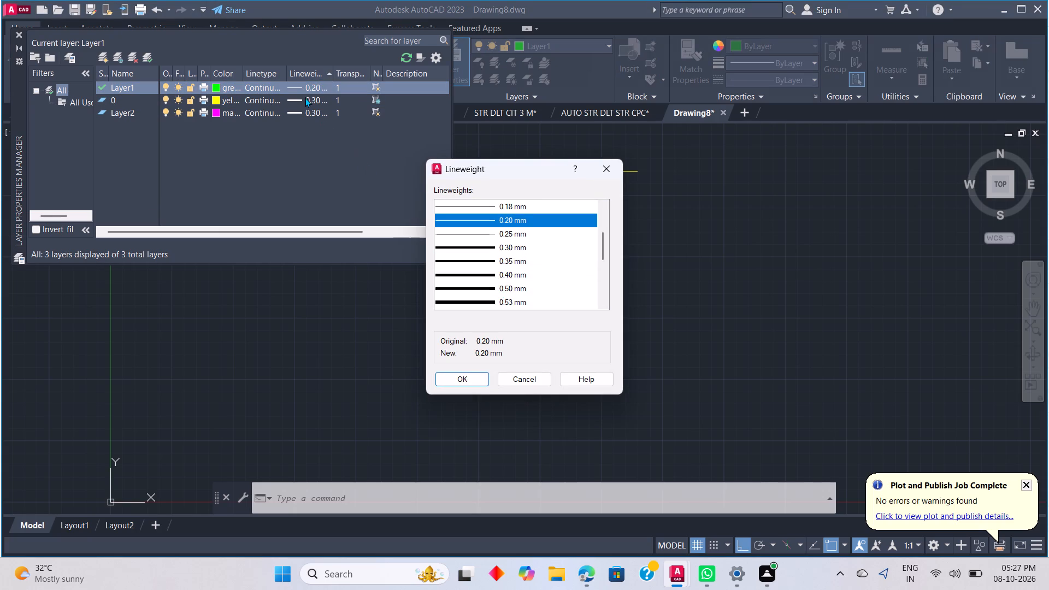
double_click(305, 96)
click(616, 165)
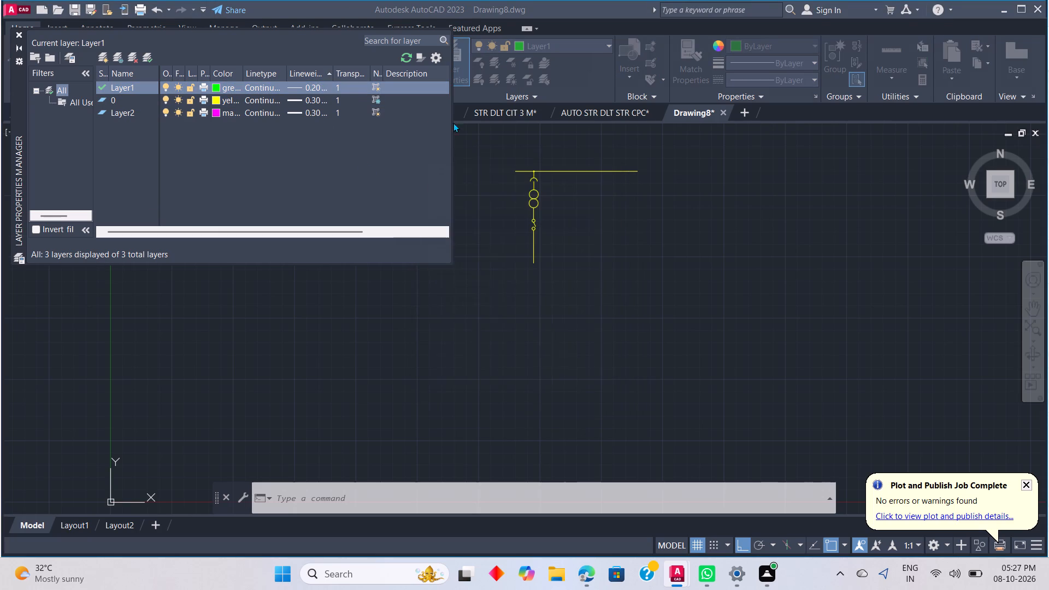
Set the lineweight of the yellow layer 0 to 0.35 mm.
double_click(314, 95)
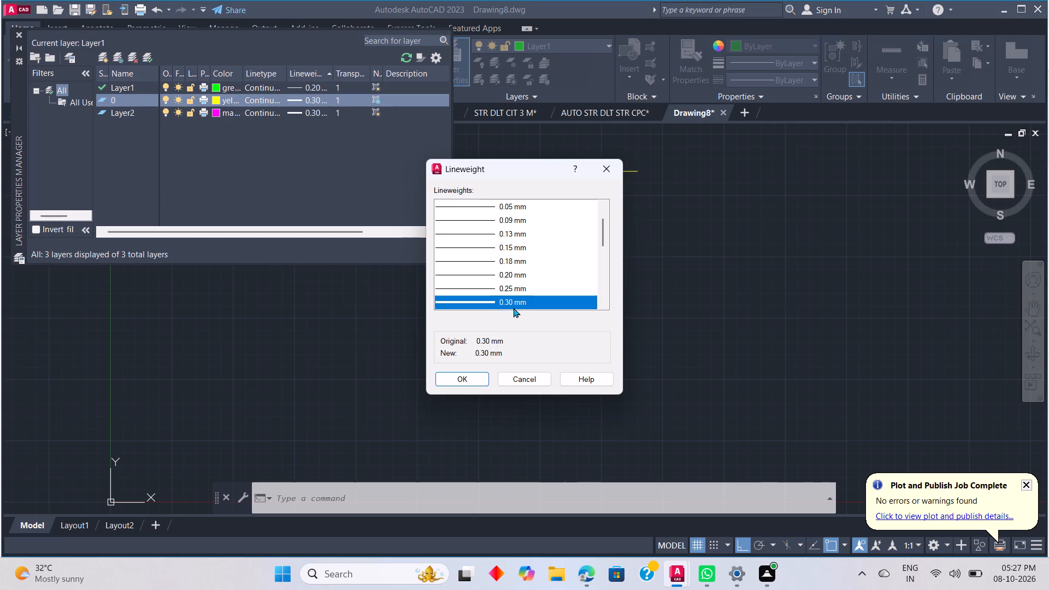
scroll(513, 299, down, 2)
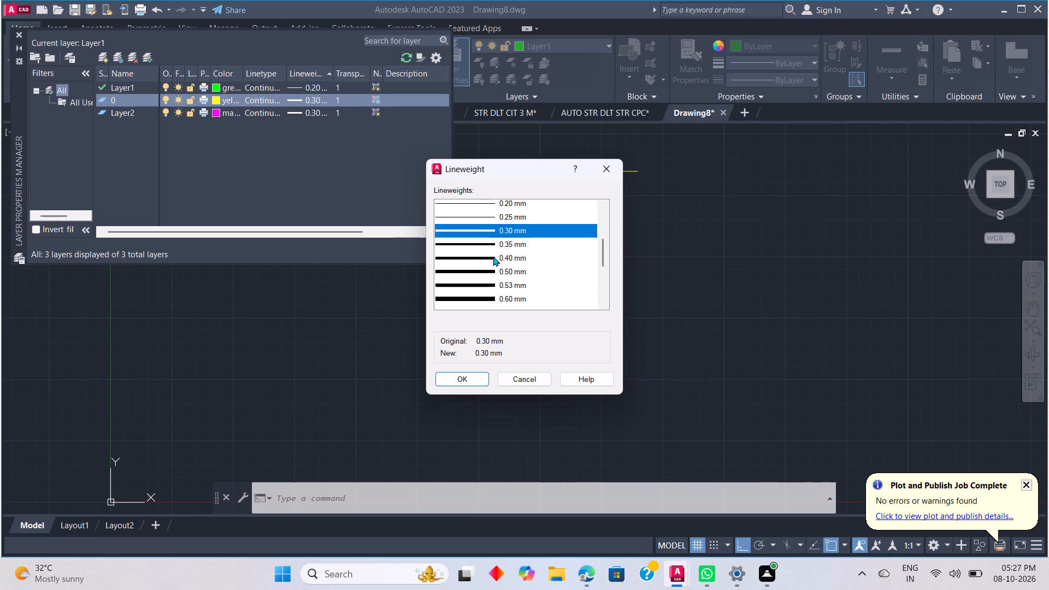
click(493, 256)
click(490, 233)
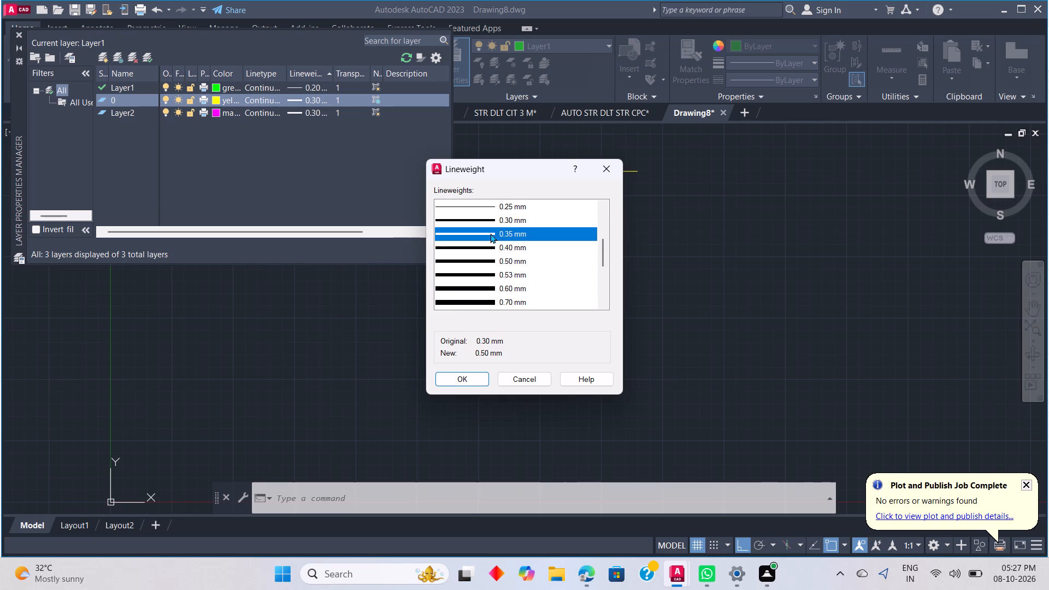
click(494, 352)
click(473, 381)
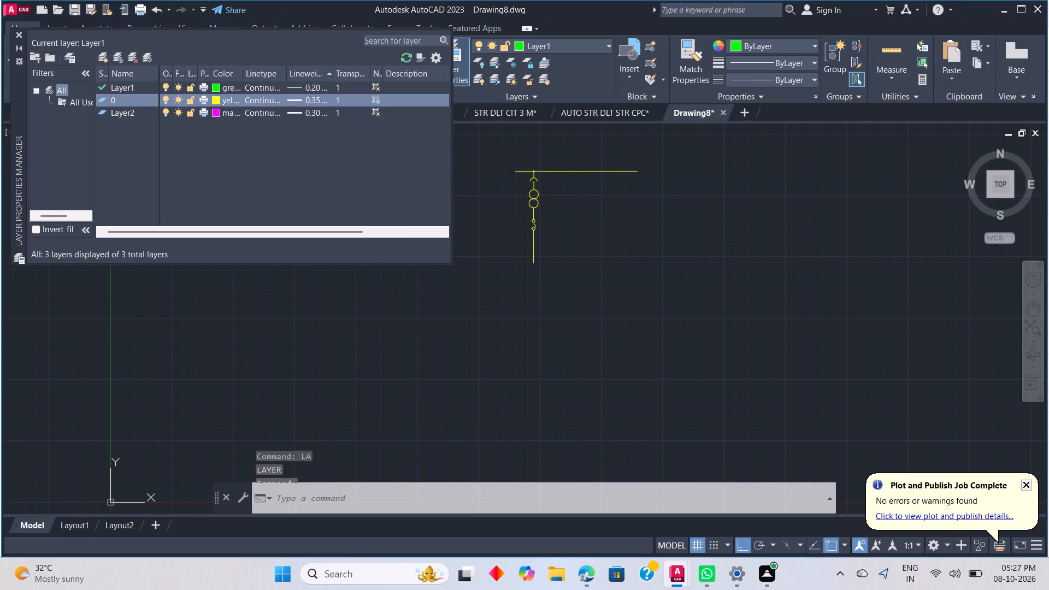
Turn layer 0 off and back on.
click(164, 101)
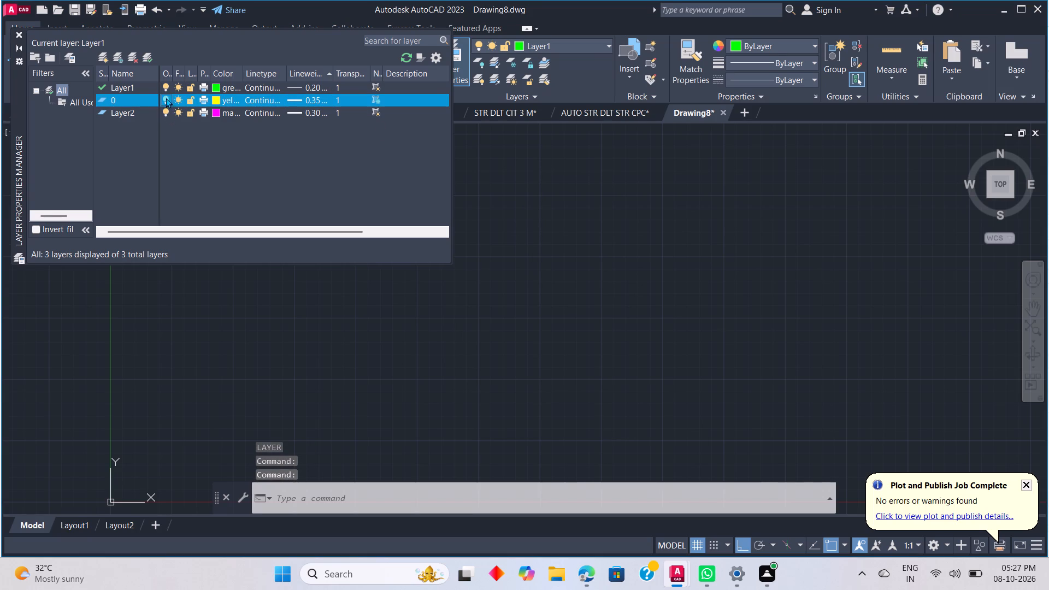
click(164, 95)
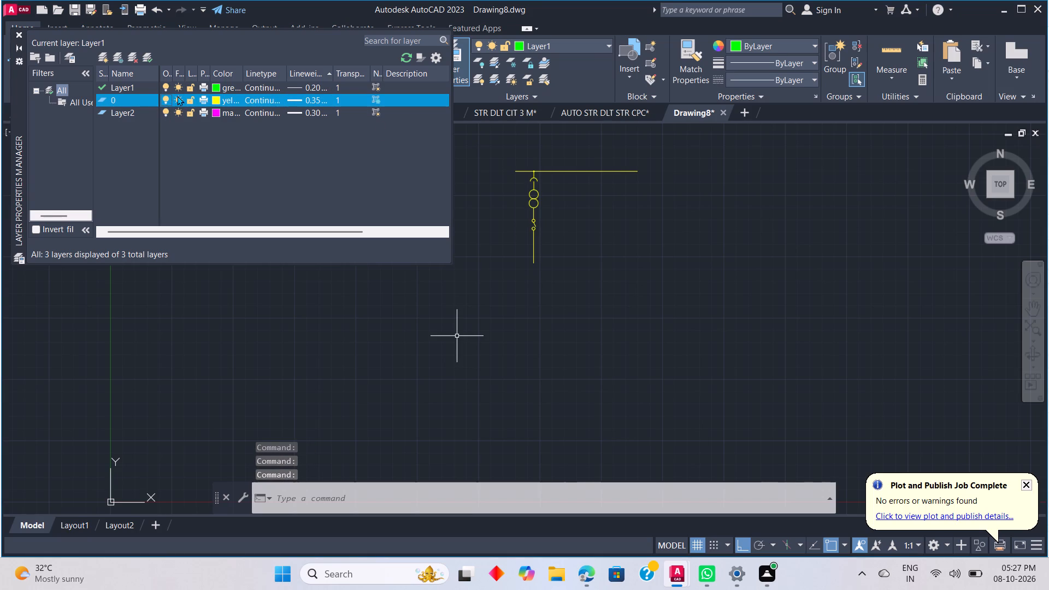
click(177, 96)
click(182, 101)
Check the linetype and colour assigned to layer 0 in the layer properties.
click(257, 103)
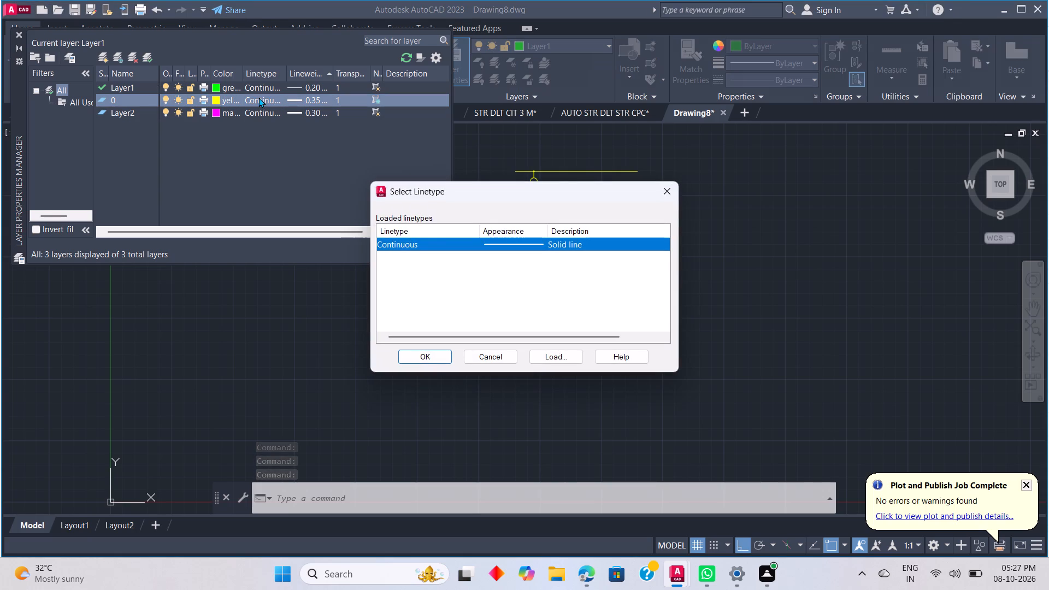
click(434, 359)
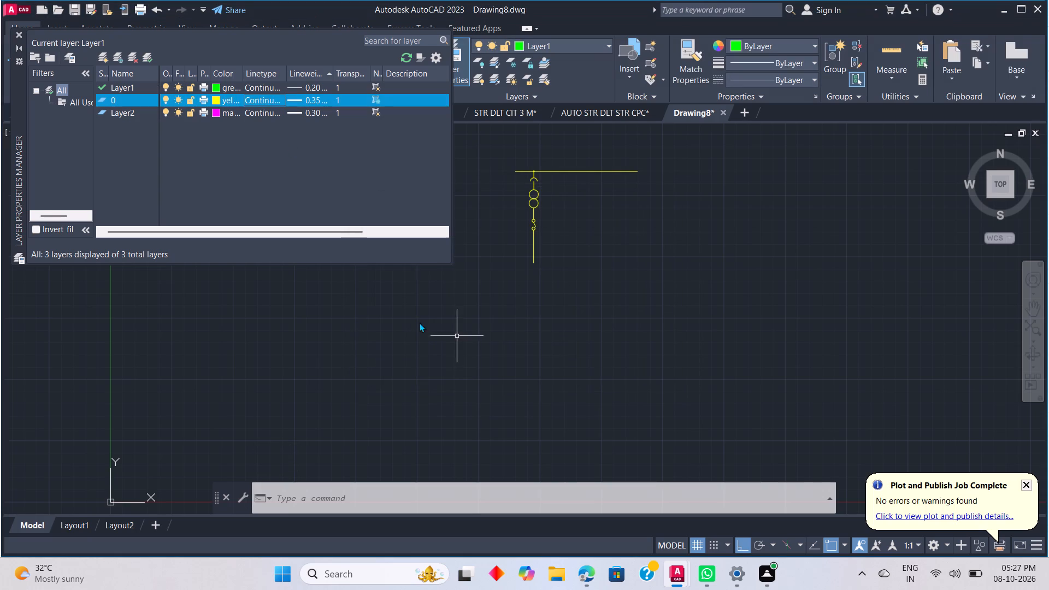
click(259, 96)
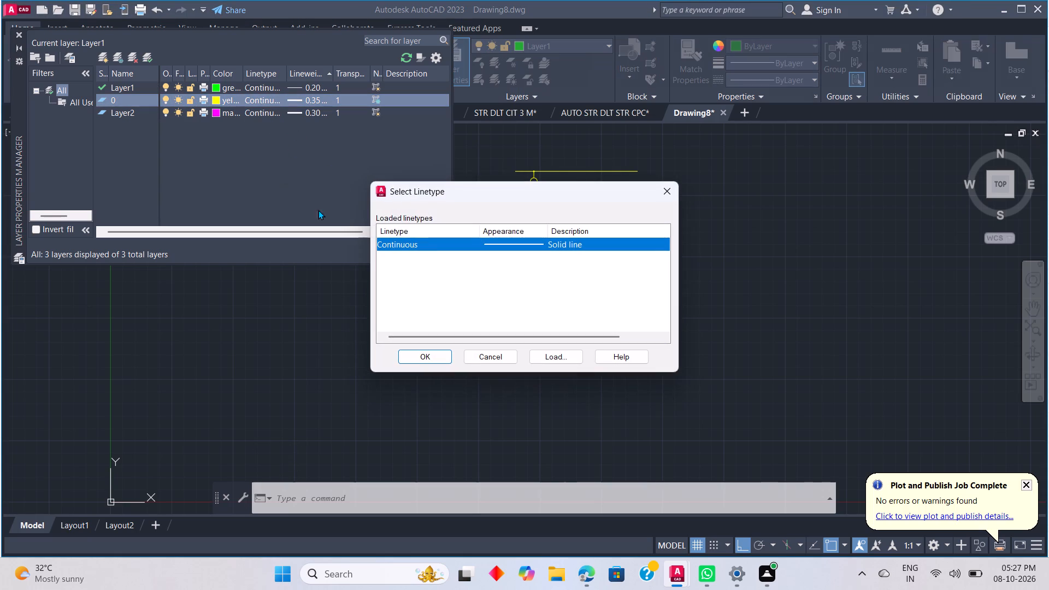
click(664, 185)
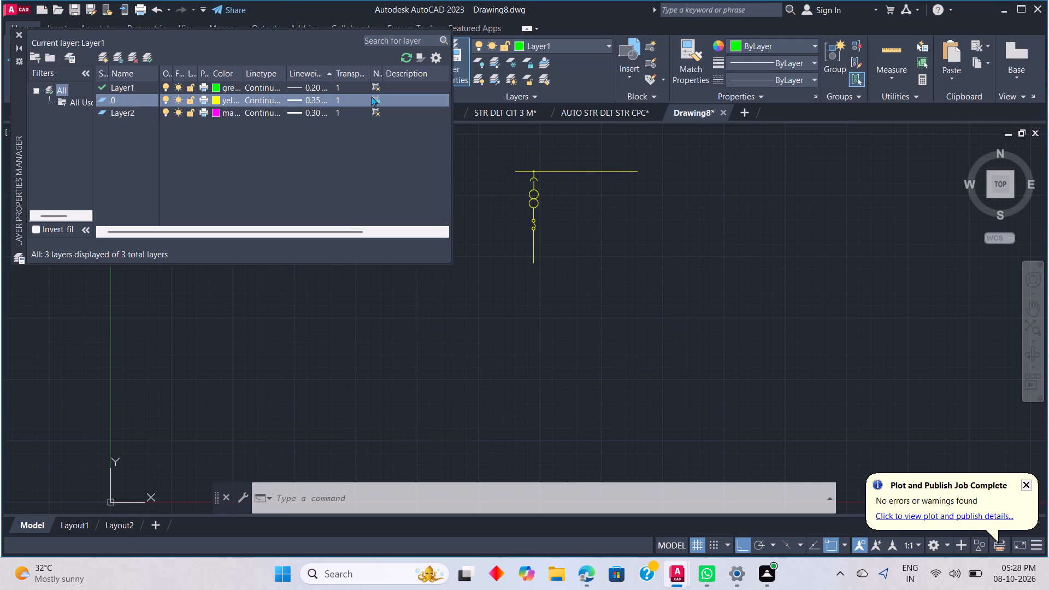
click(234, 96)
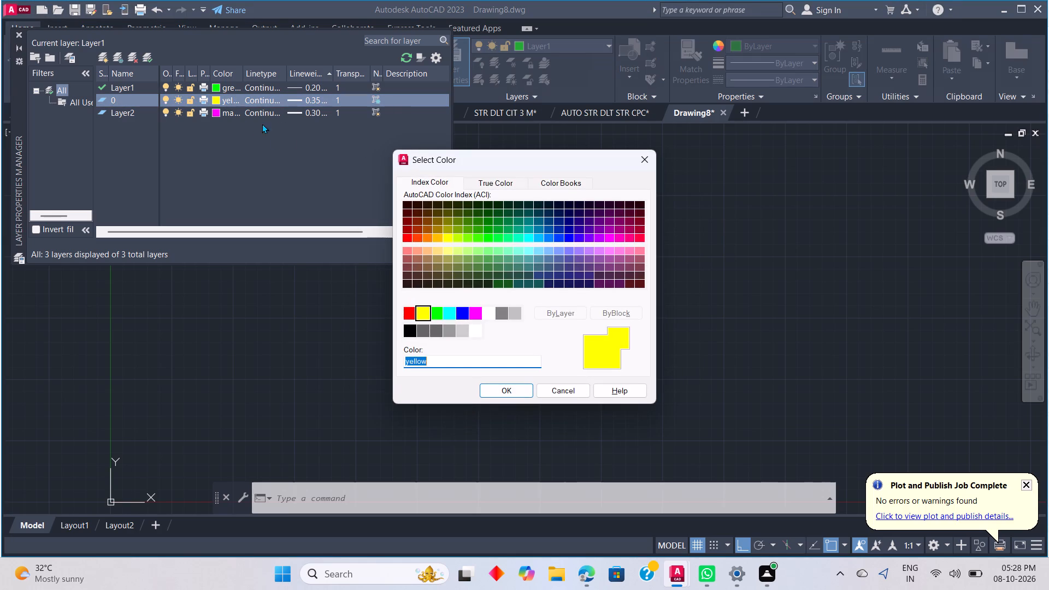
click(505, 393)
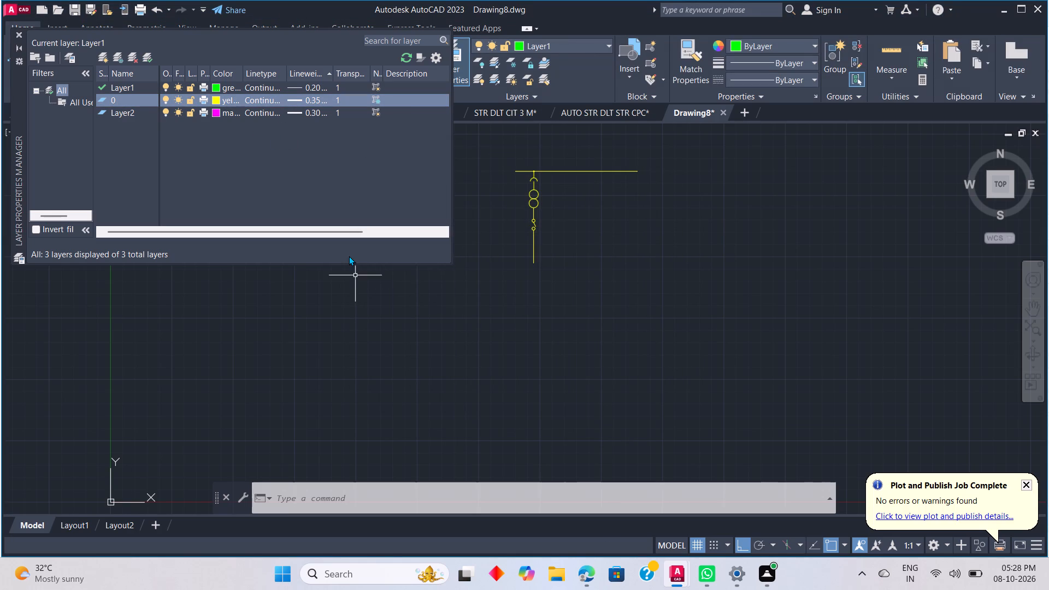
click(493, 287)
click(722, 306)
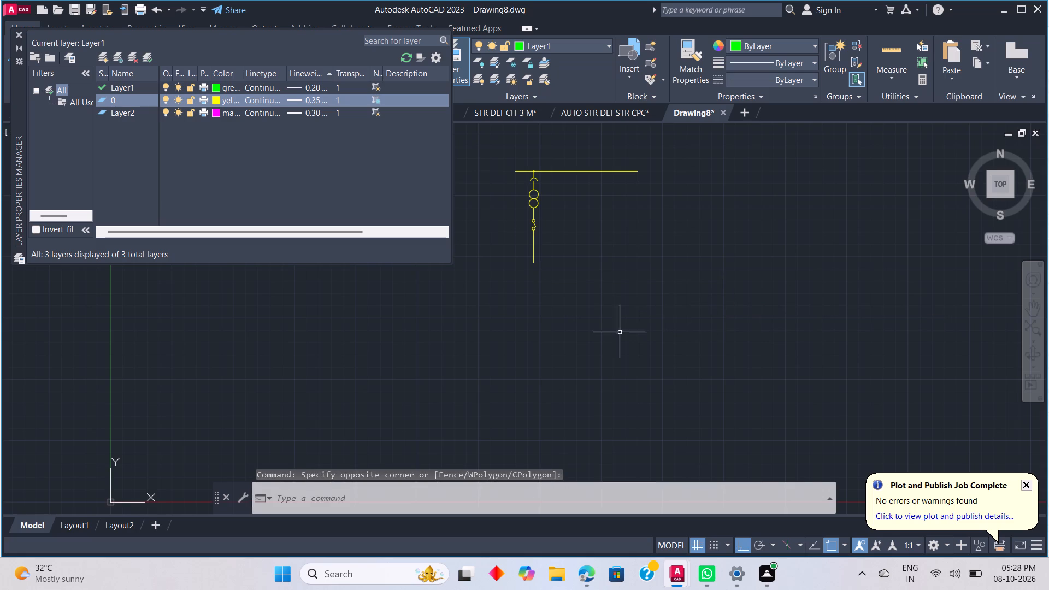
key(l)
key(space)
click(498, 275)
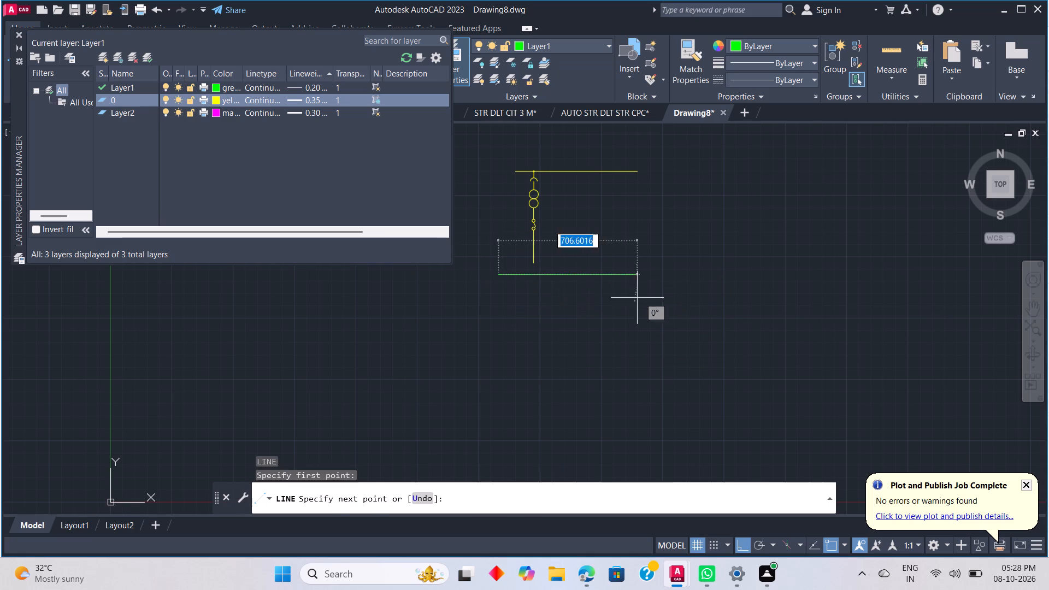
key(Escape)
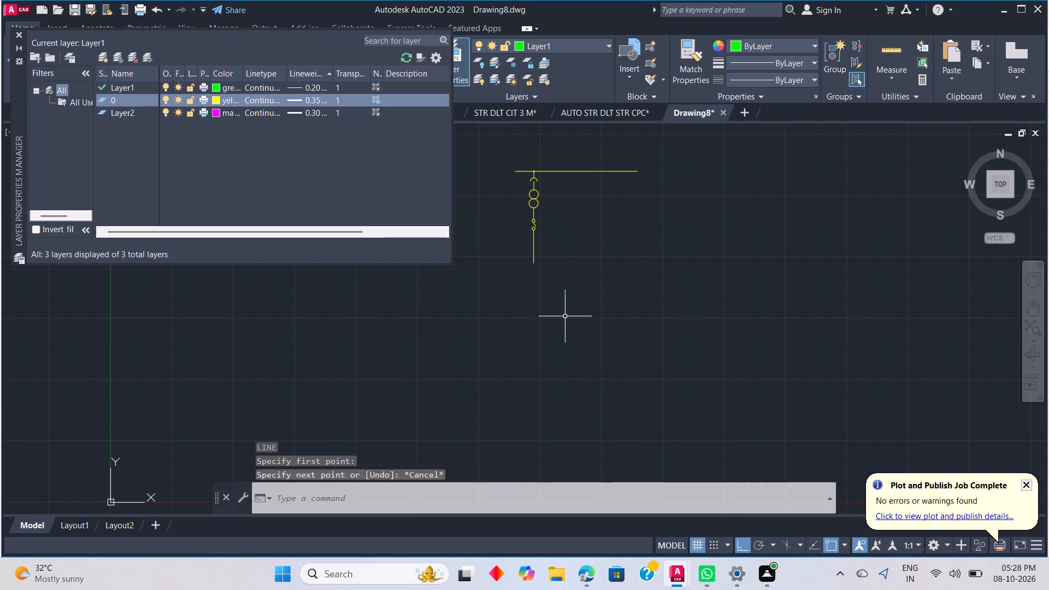
Make the yellow layer 0 the current layer and close the layer properties.
click(597, 42)
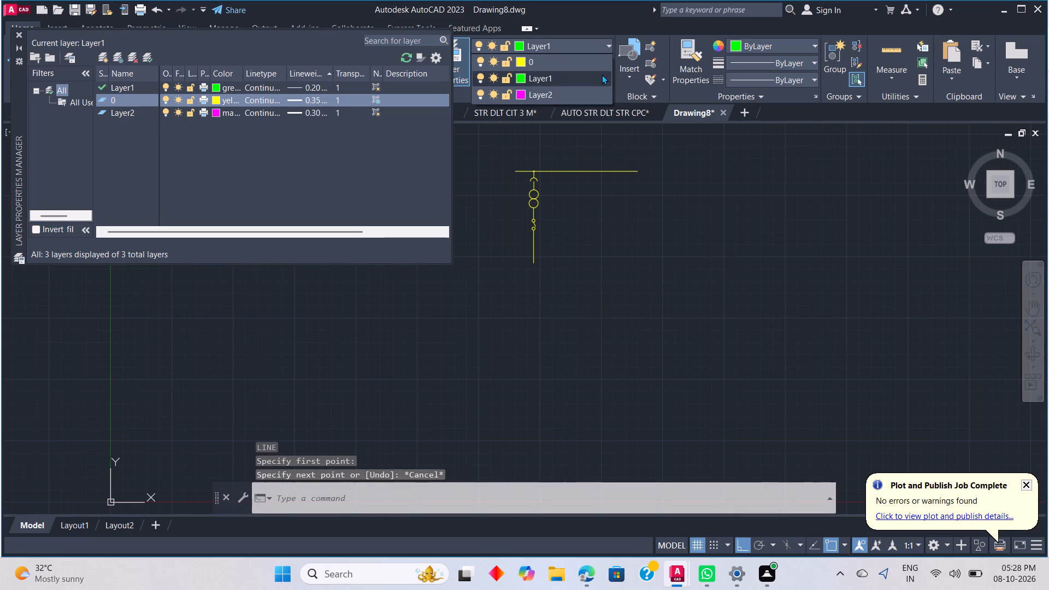
click(593, 66)
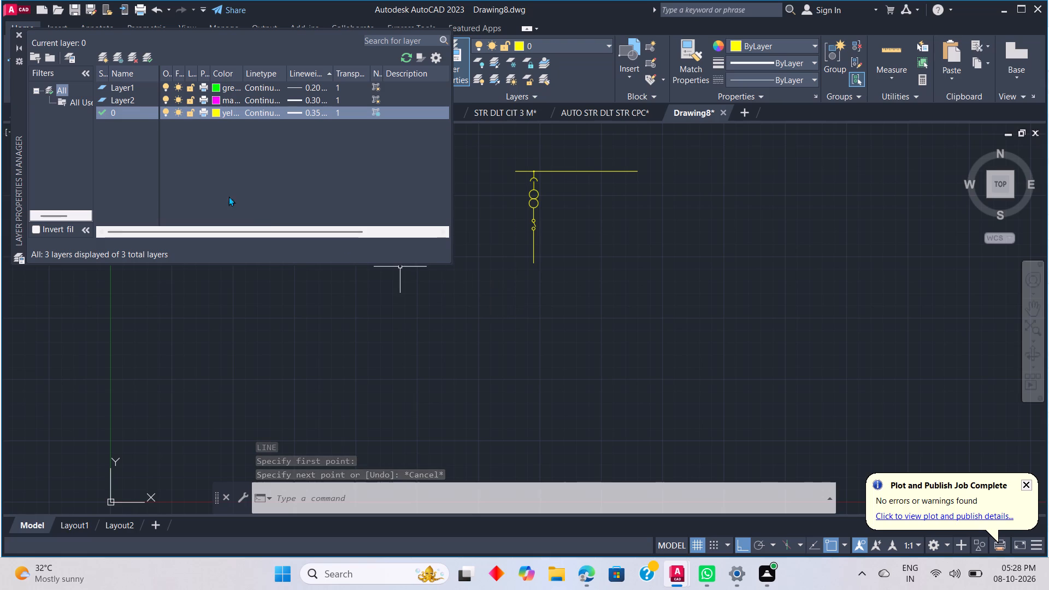
click(14, 28)
click(16, 31)
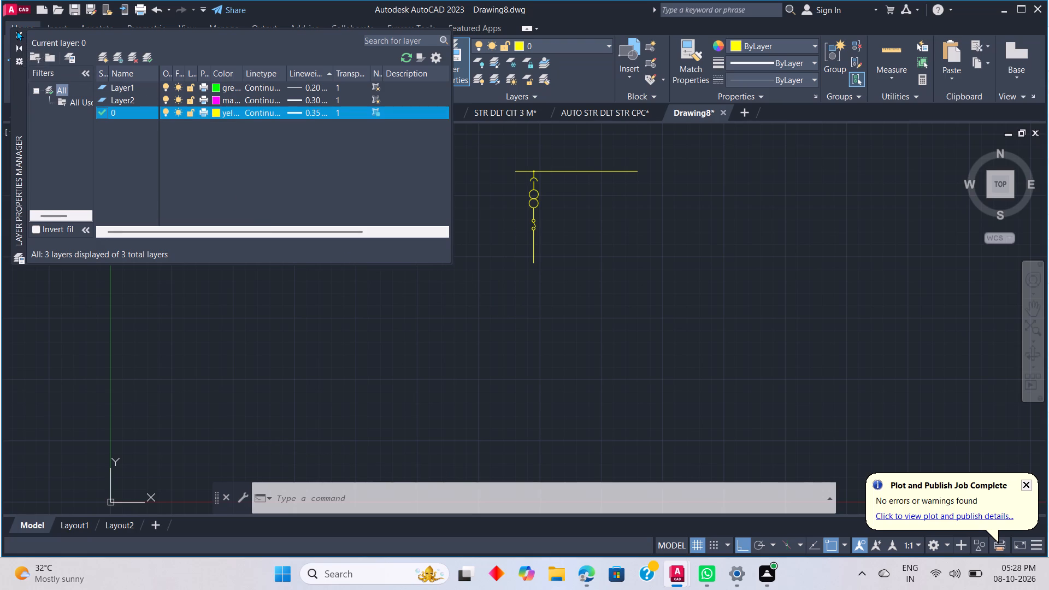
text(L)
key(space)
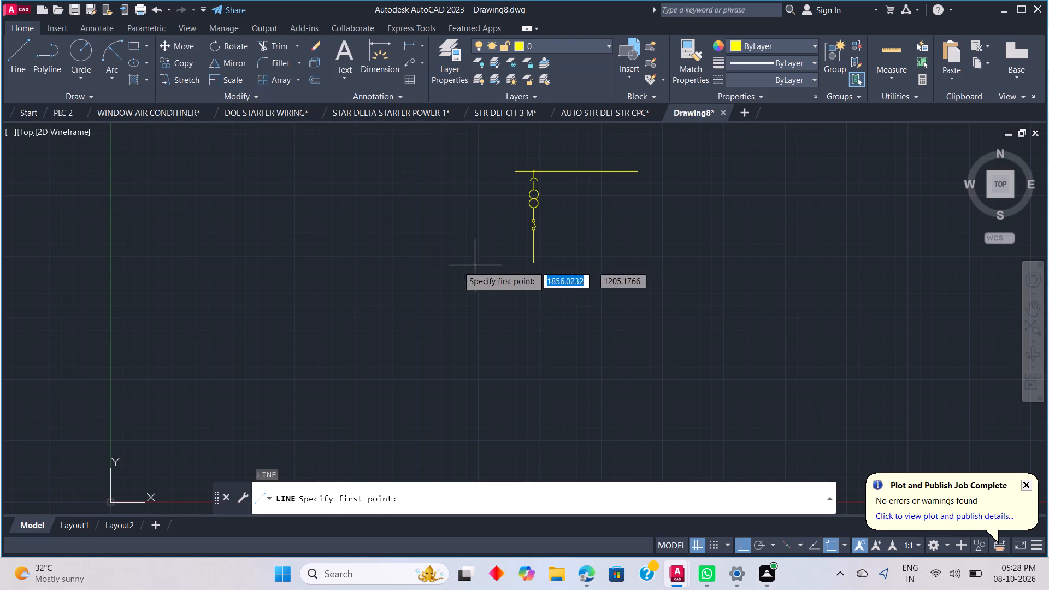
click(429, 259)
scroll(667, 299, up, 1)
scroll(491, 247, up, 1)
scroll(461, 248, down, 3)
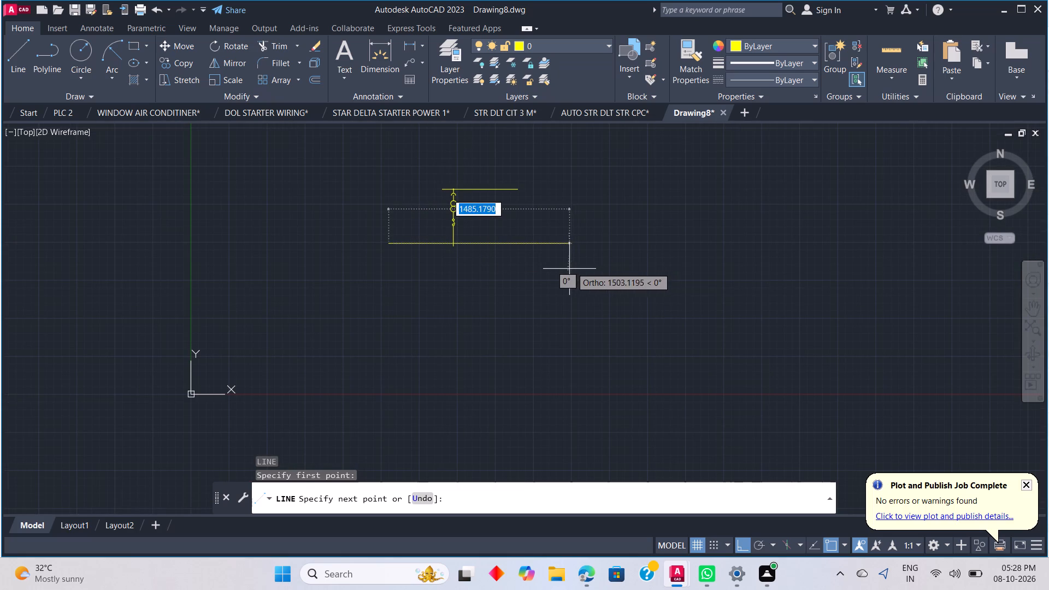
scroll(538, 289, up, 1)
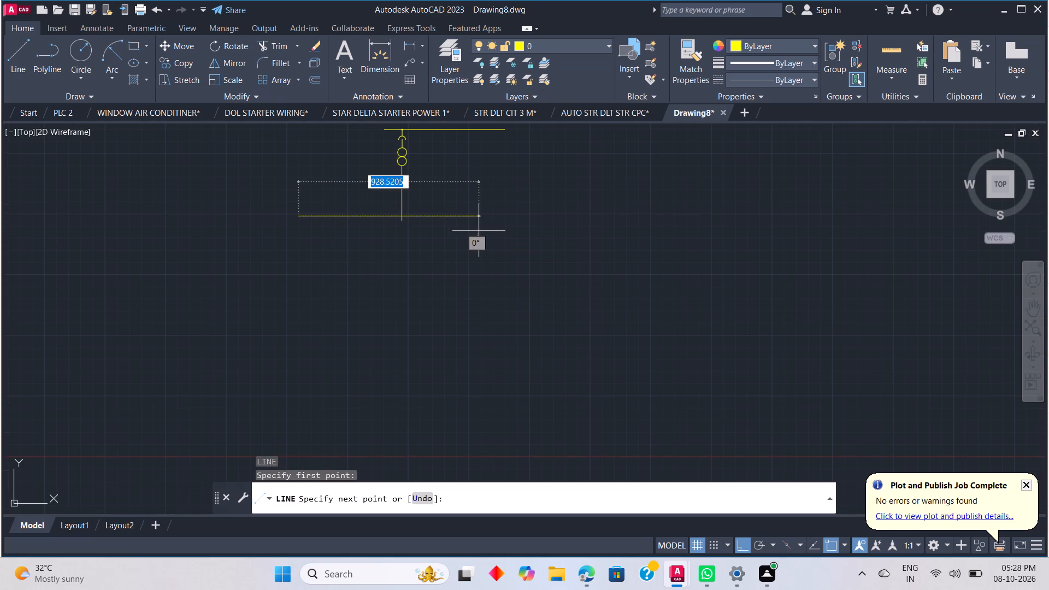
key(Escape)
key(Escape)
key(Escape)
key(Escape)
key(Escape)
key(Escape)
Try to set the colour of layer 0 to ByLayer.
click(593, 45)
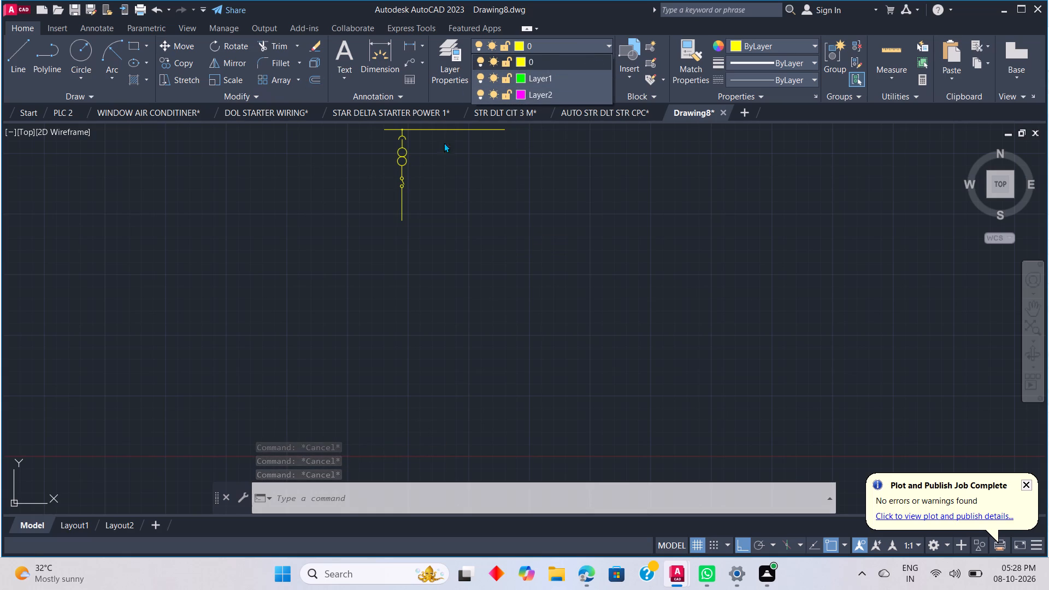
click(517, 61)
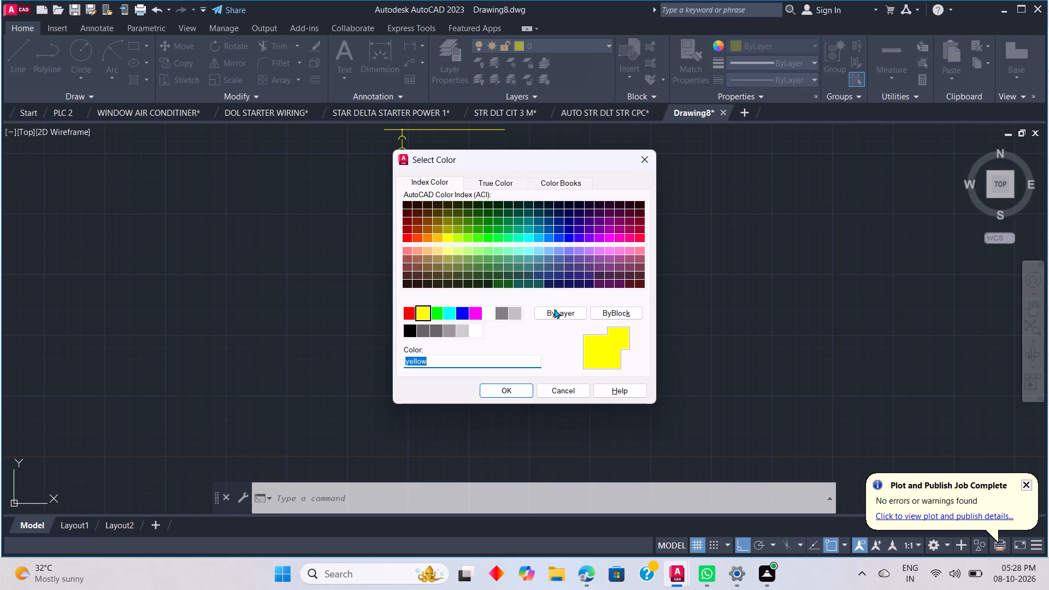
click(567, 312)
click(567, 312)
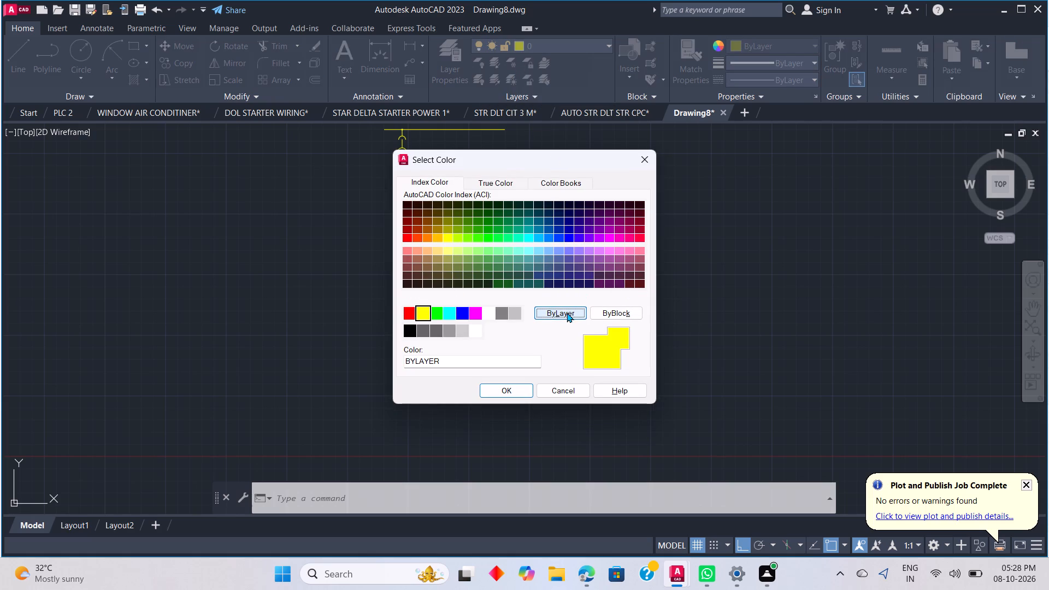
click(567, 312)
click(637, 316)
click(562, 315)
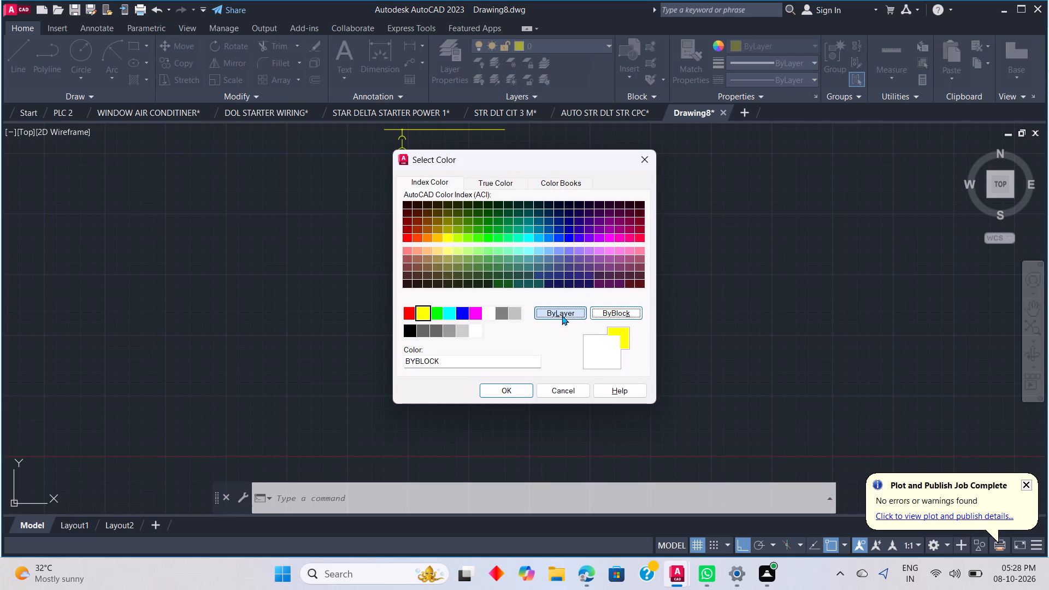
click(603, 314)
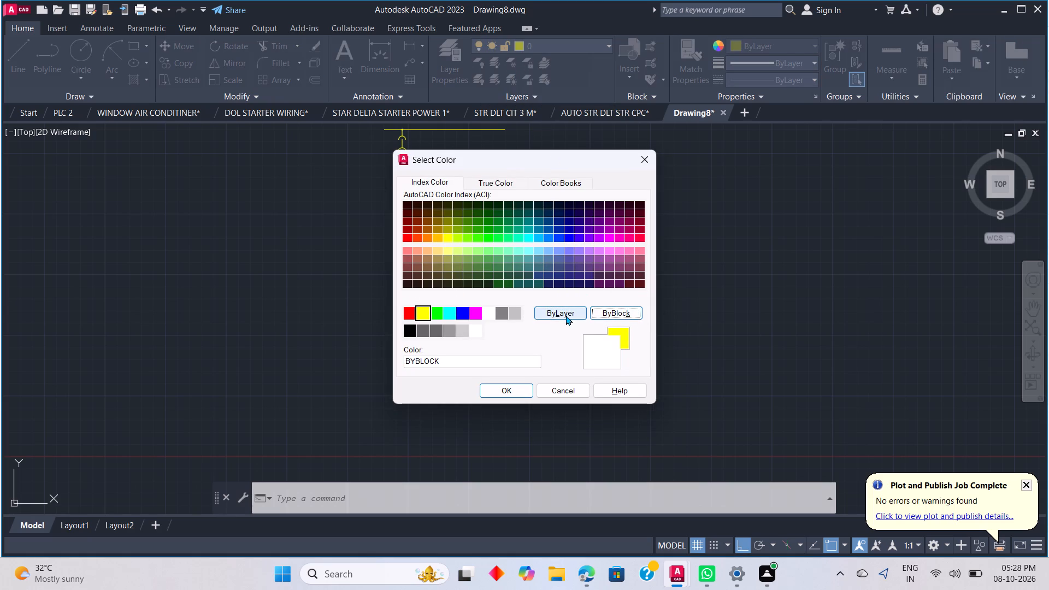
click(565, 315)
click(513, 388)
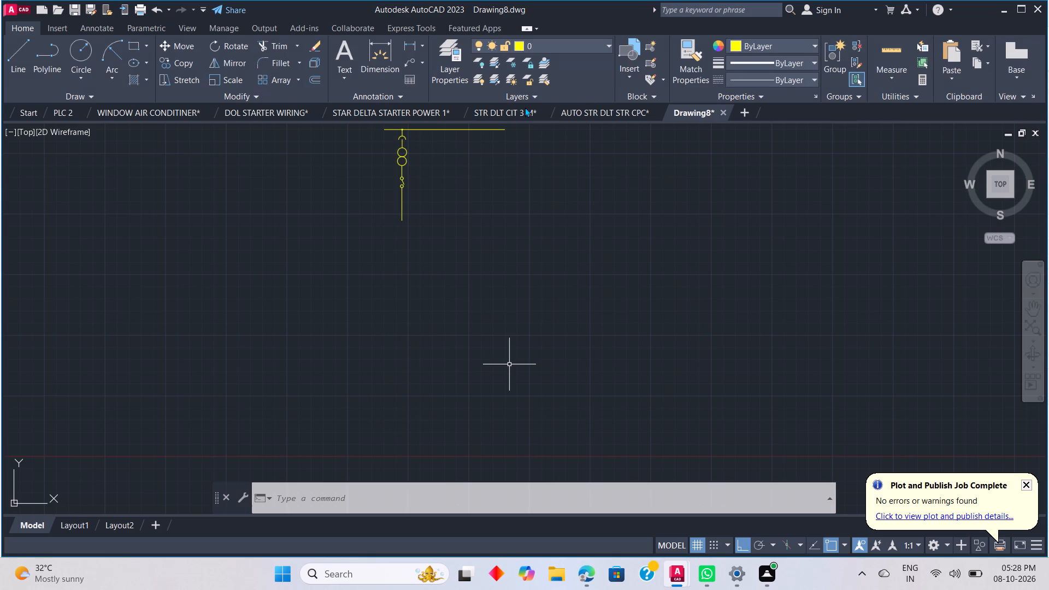
Examine the locked layer fading setting, the layer state options and the list of layers.
click(536, 92)
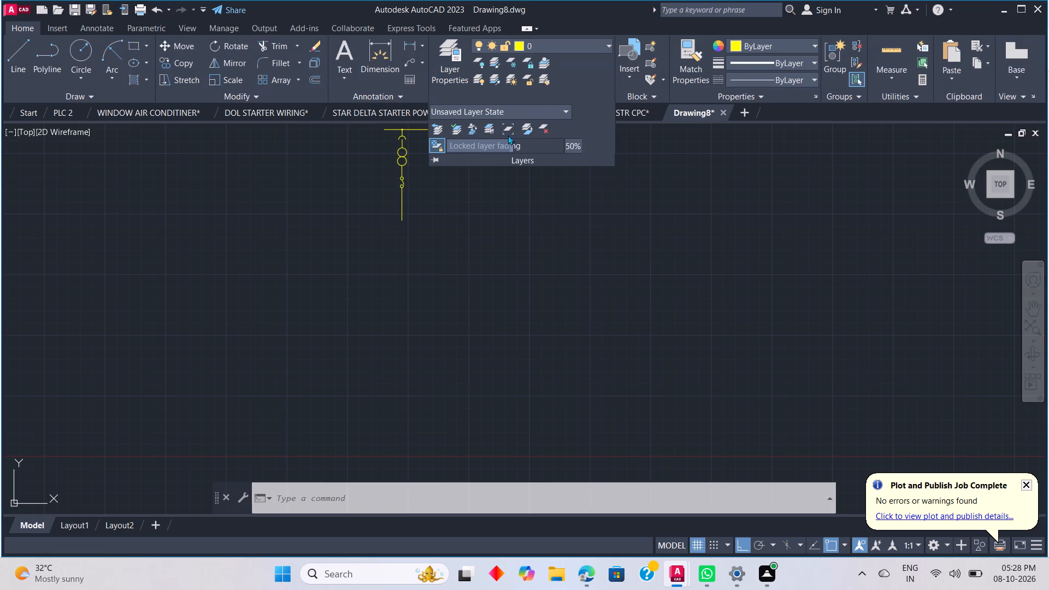
click(577, 142)
click(577, 151)
click(577, 150)
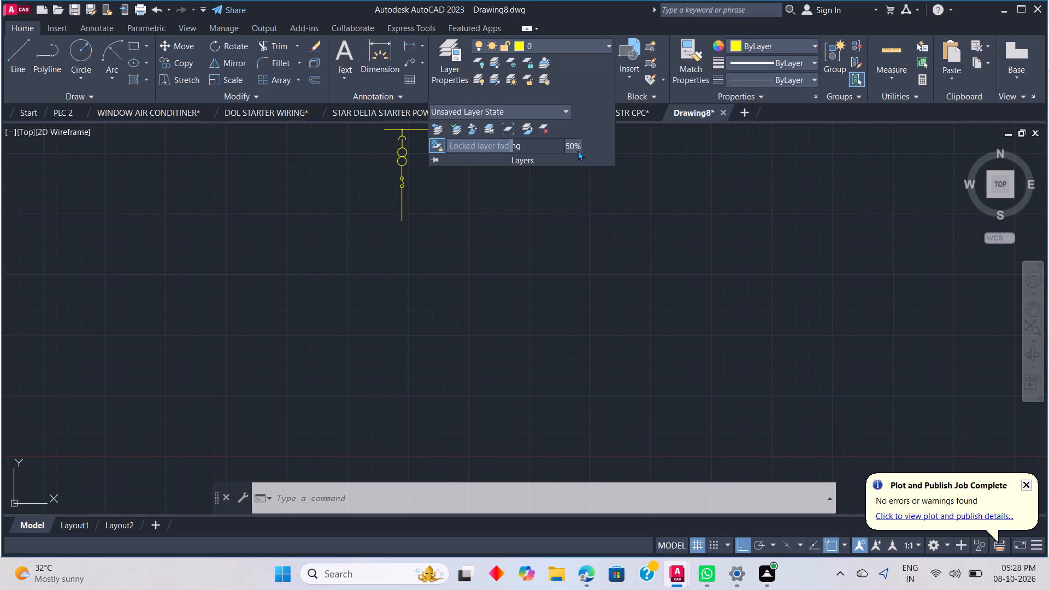
double_click(573, 148)
key(Escape)
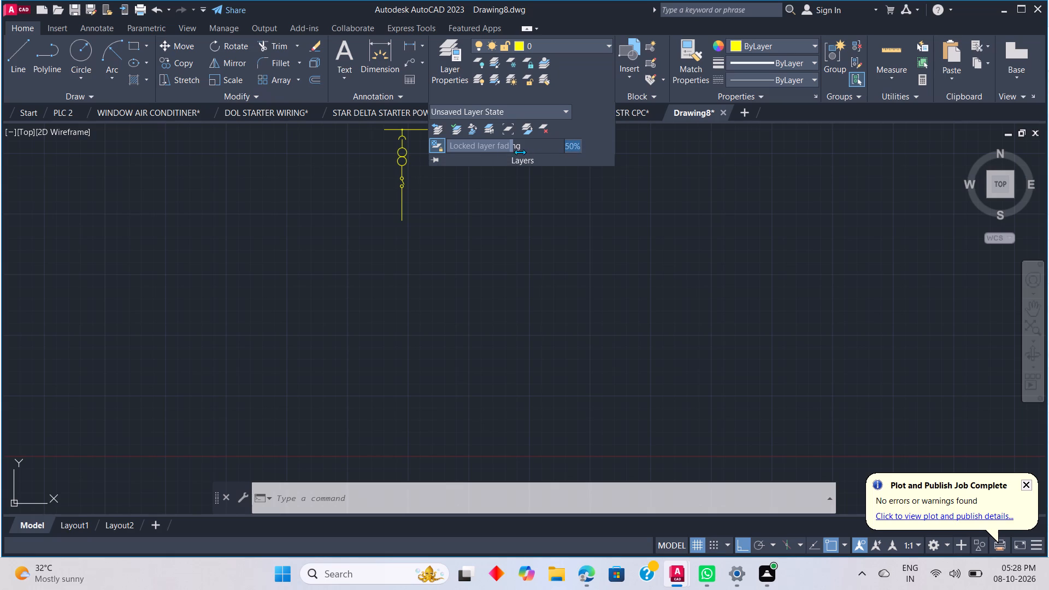
key(Escape)
click(486, 159)
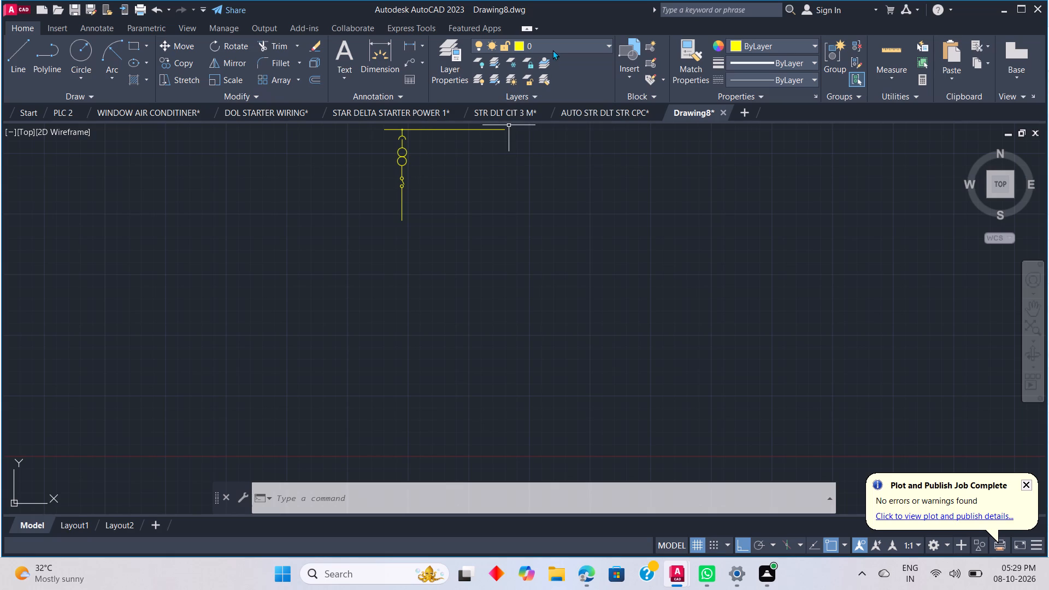
click(537, 98)
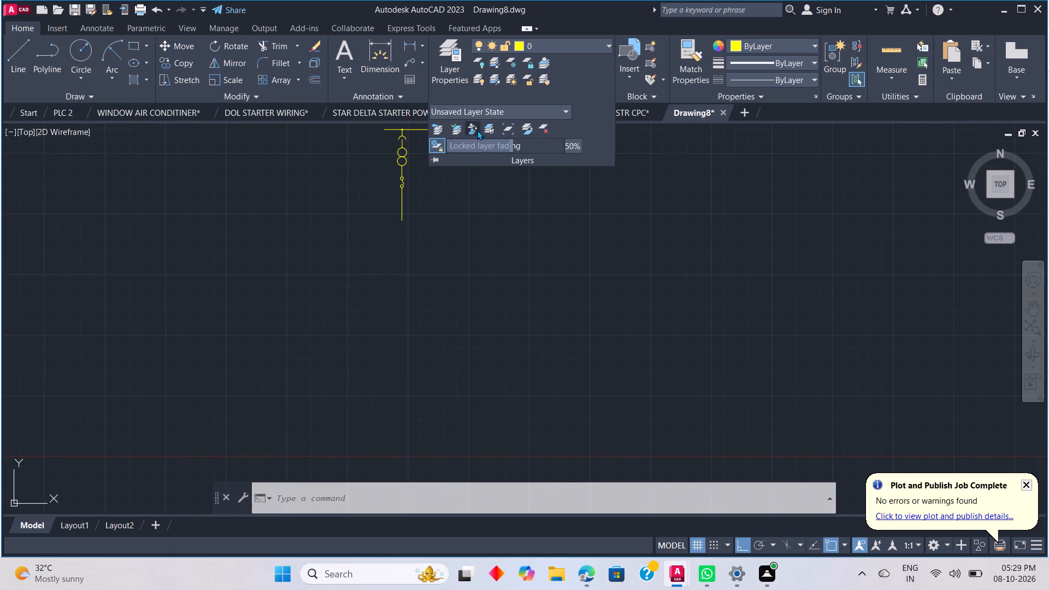
click(487, 105)
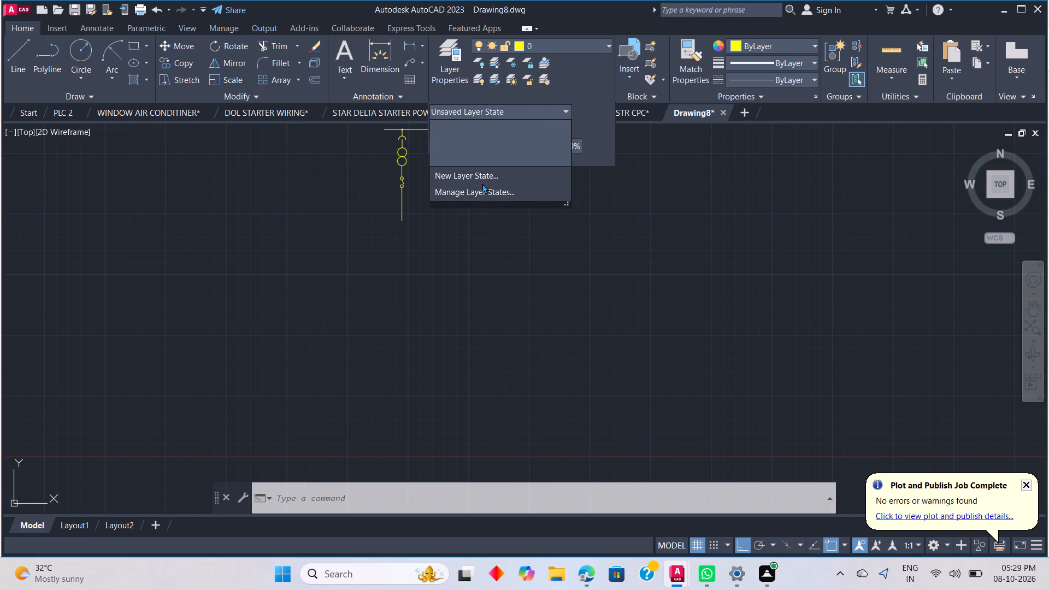
click(457, 215)
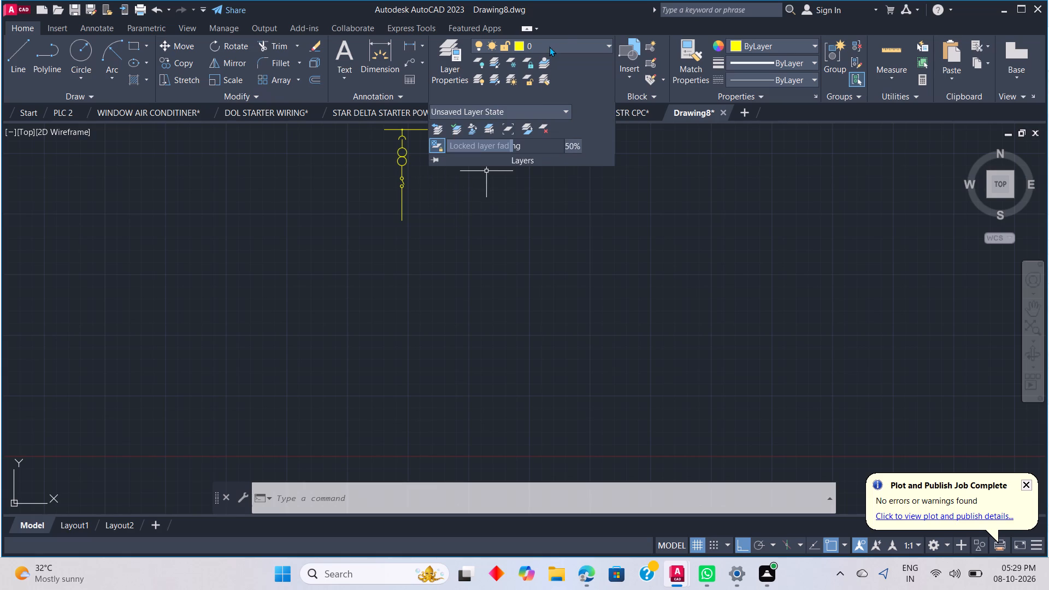
key(Escape)
click(584, 44)
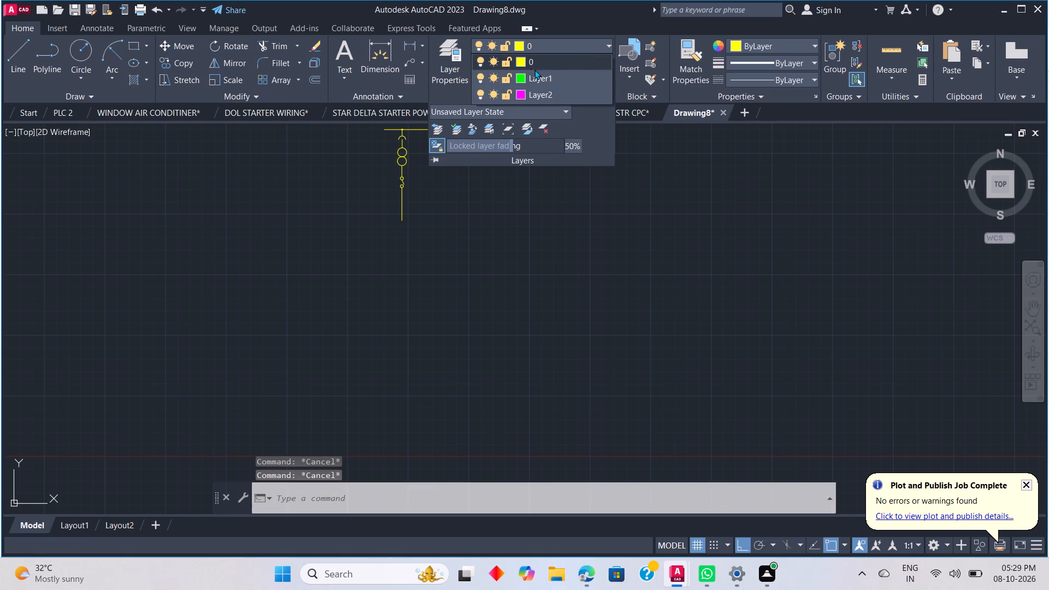
click(477, 197)
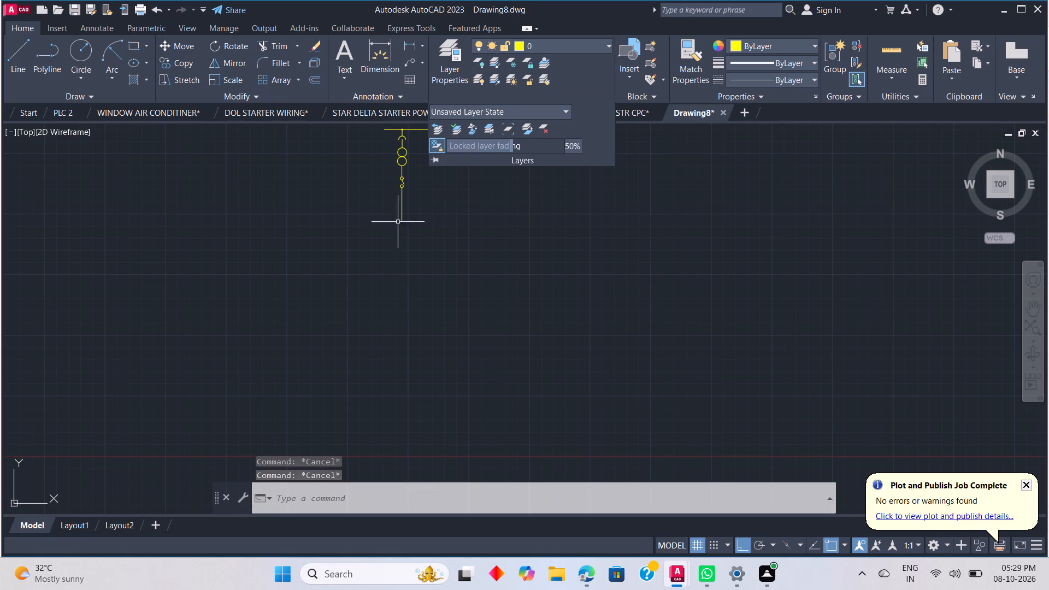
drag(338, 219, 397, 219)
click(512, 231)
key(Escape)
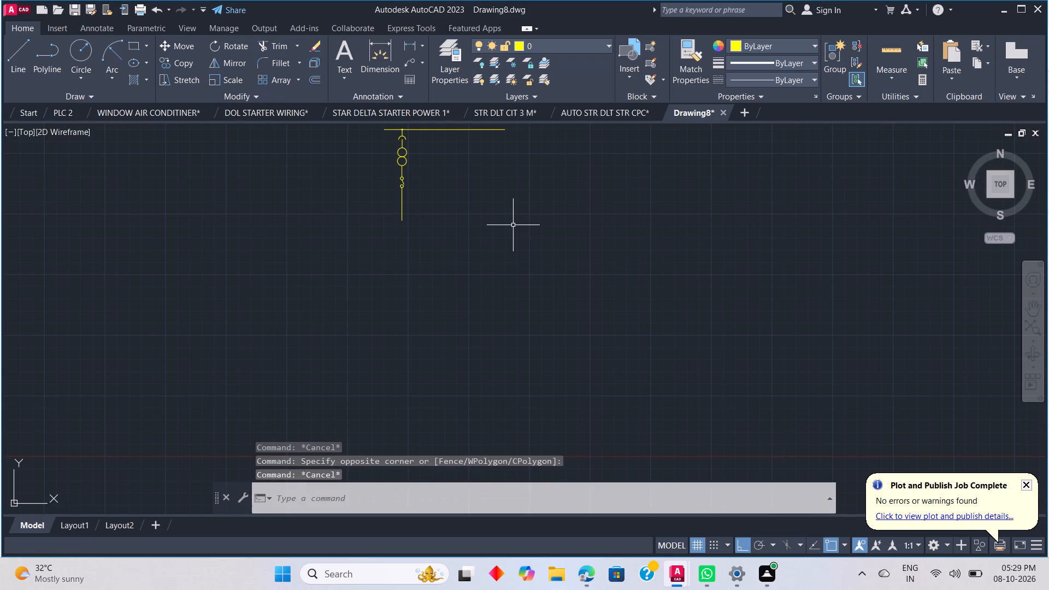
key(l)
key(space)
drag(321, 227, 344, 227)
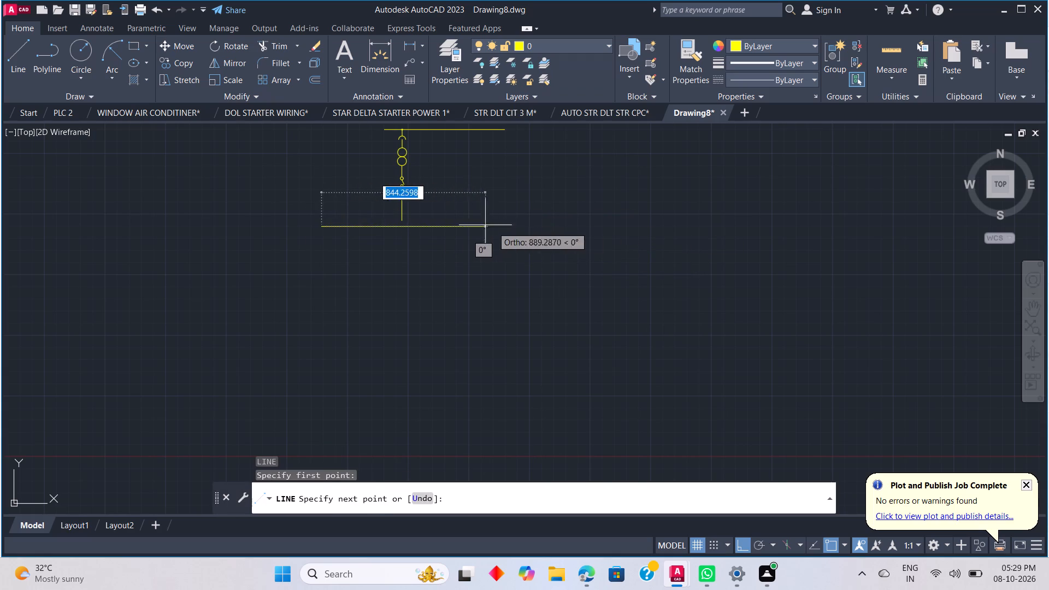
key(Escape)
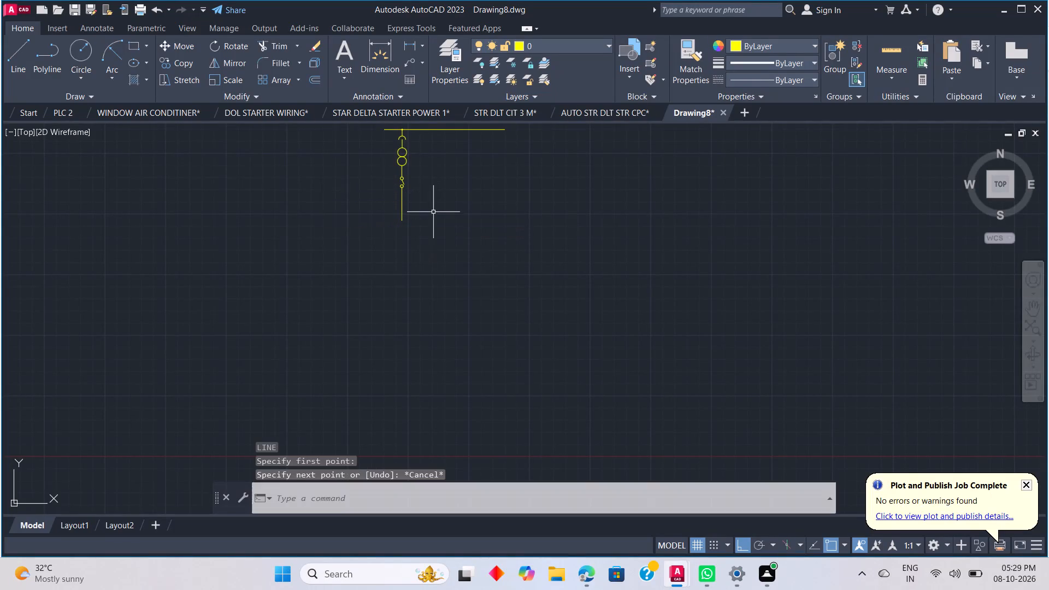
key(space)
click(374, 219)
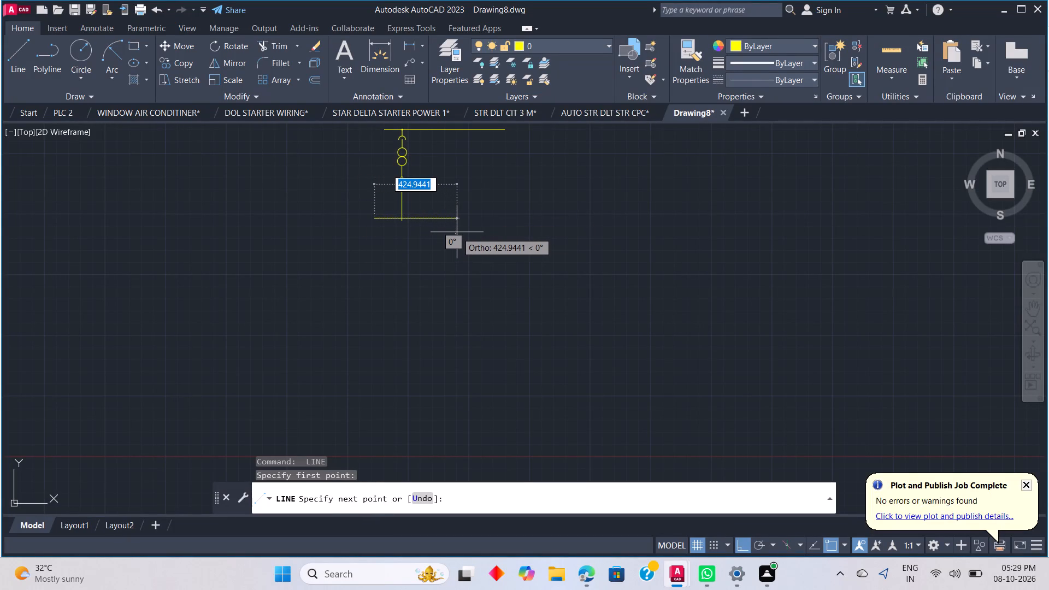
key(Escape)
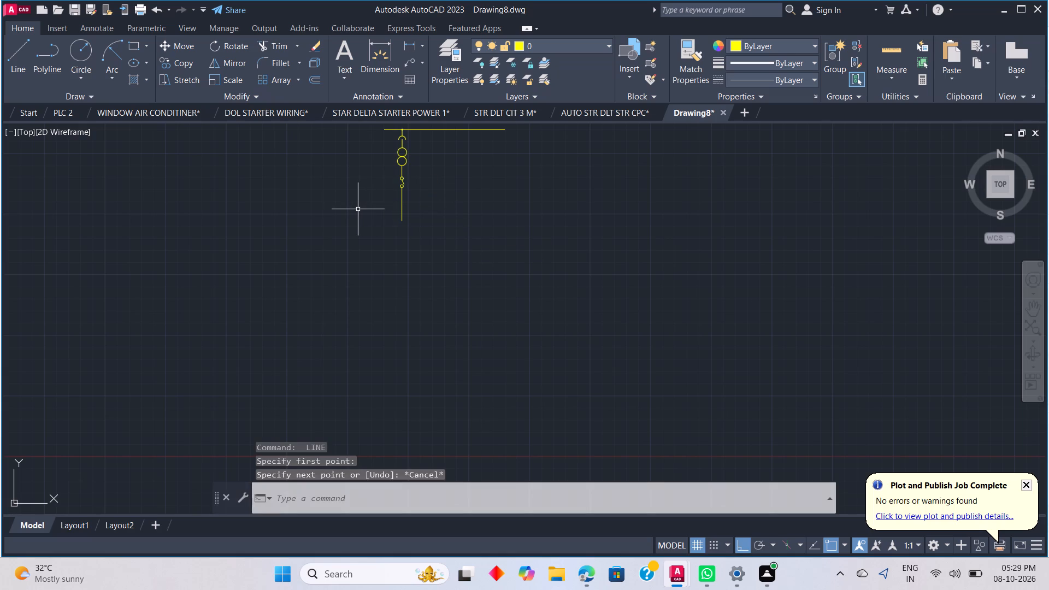
Draw a horizontal line about 571 units long across the lower end of the vertical line below the switch.
key(space)
click(353, 212)
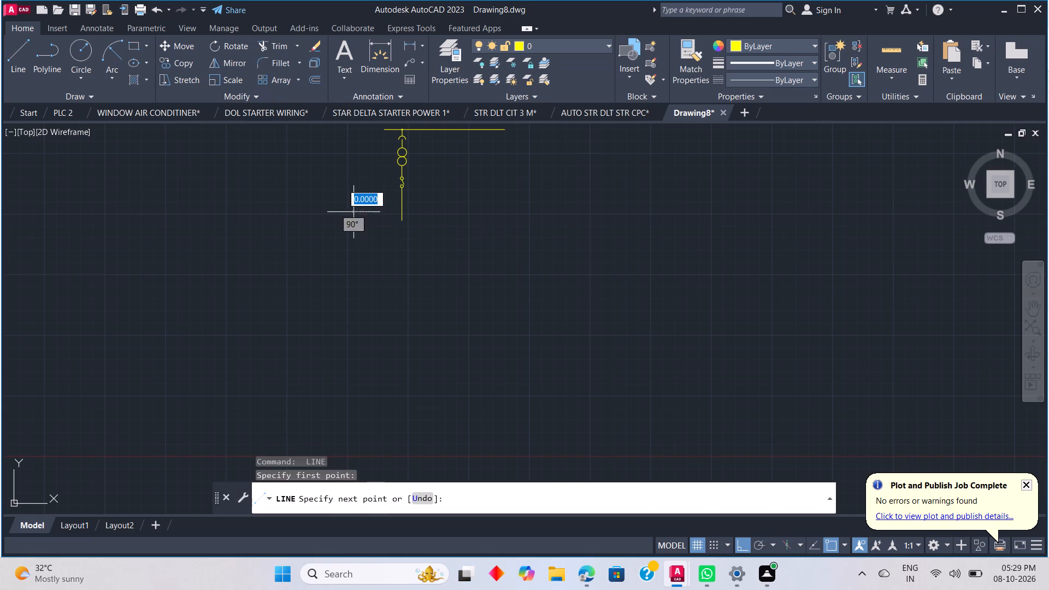
click(464, 228)
key(Escape)
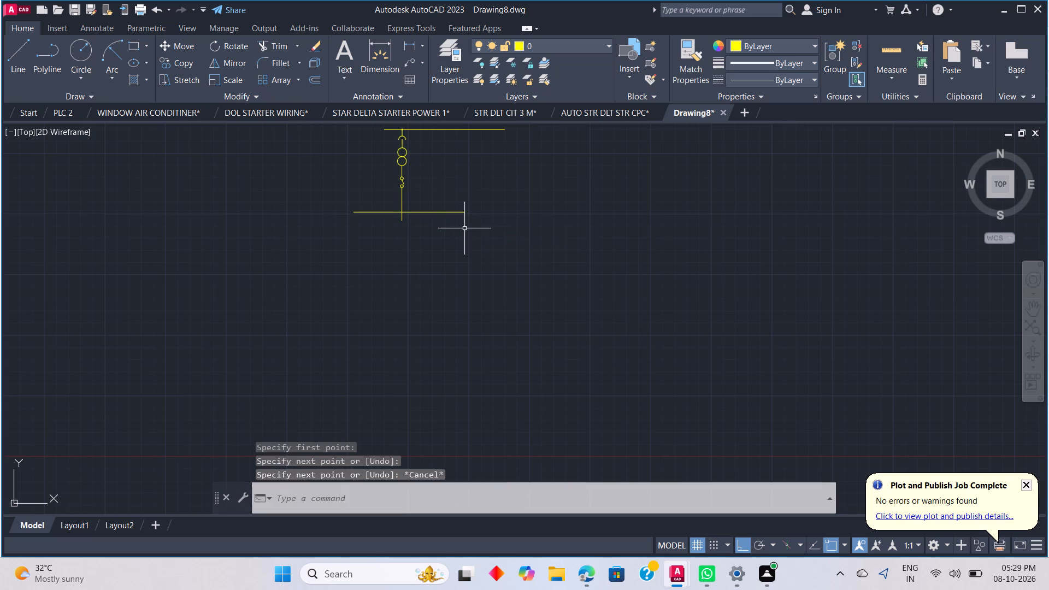
Trim off the vertical line's short end that extends below the new horizontal line.
text(TR)
key(space)
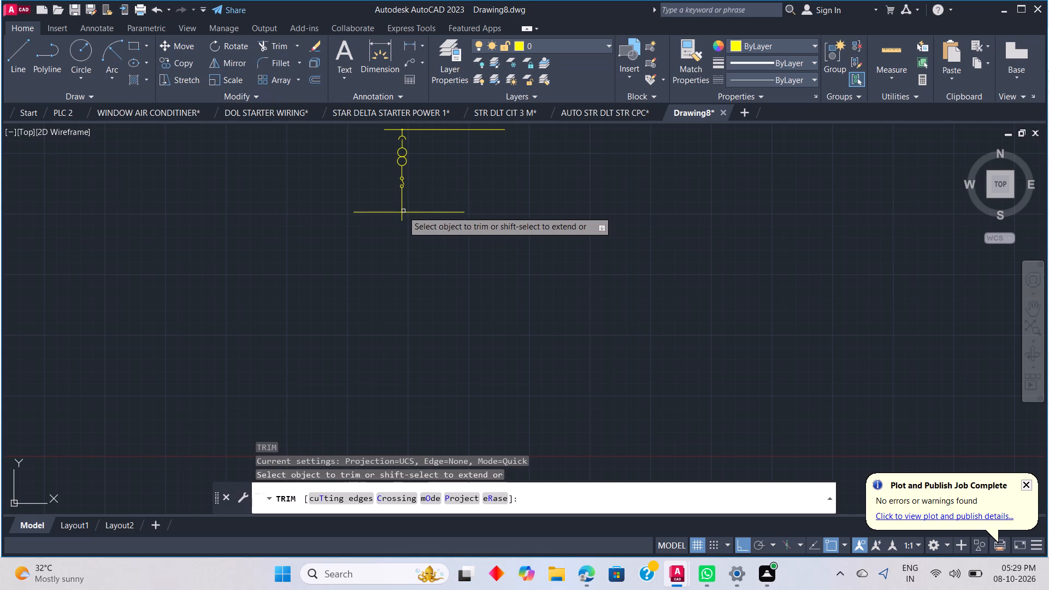
click(402, 220)
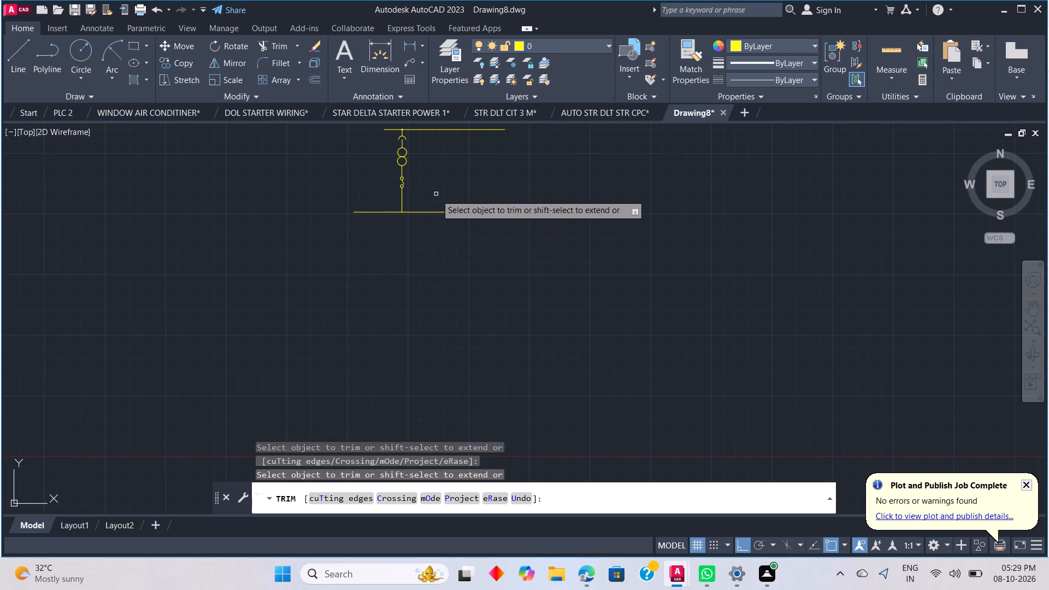
middle_drag(437, 185, 435, 256)
scroll(416, 298, up, 2)
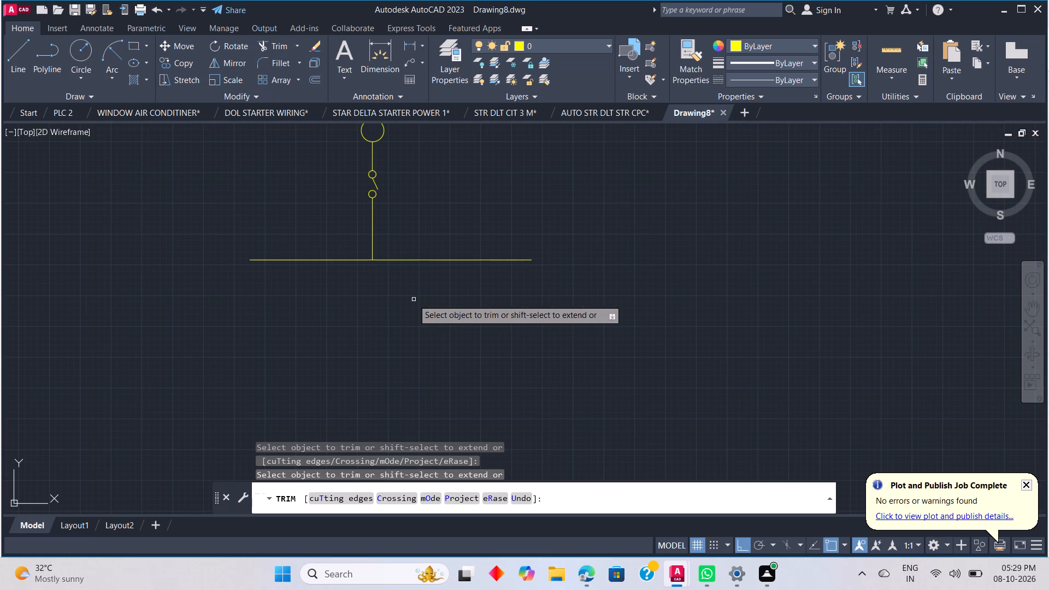
key(Escape)
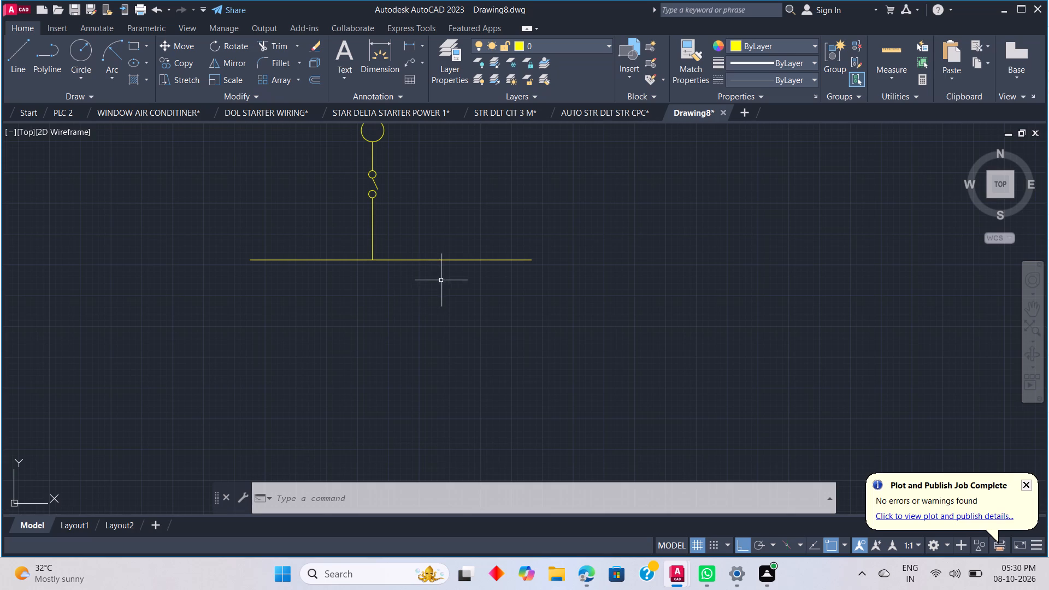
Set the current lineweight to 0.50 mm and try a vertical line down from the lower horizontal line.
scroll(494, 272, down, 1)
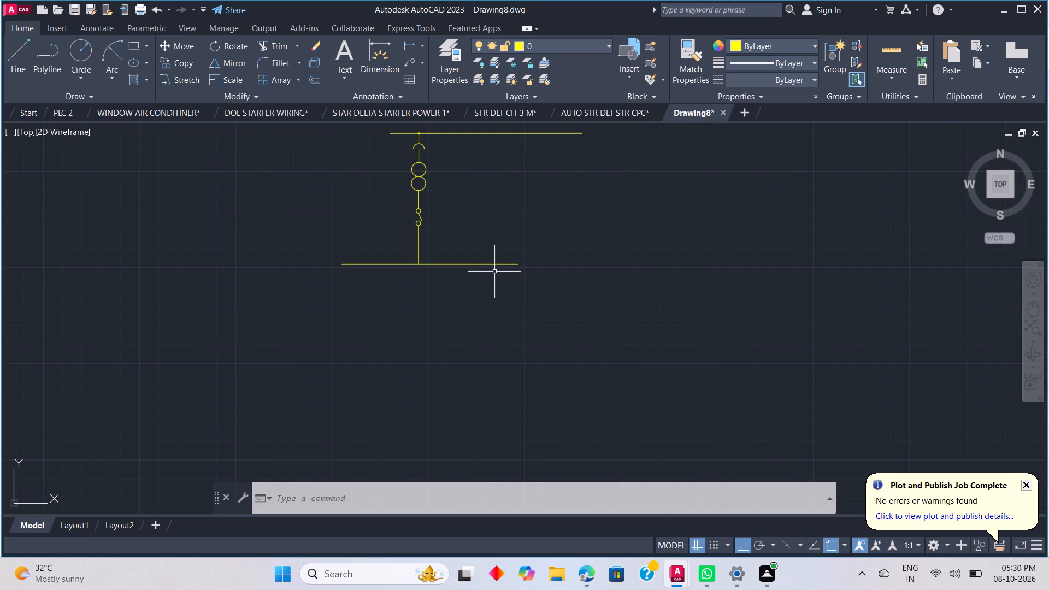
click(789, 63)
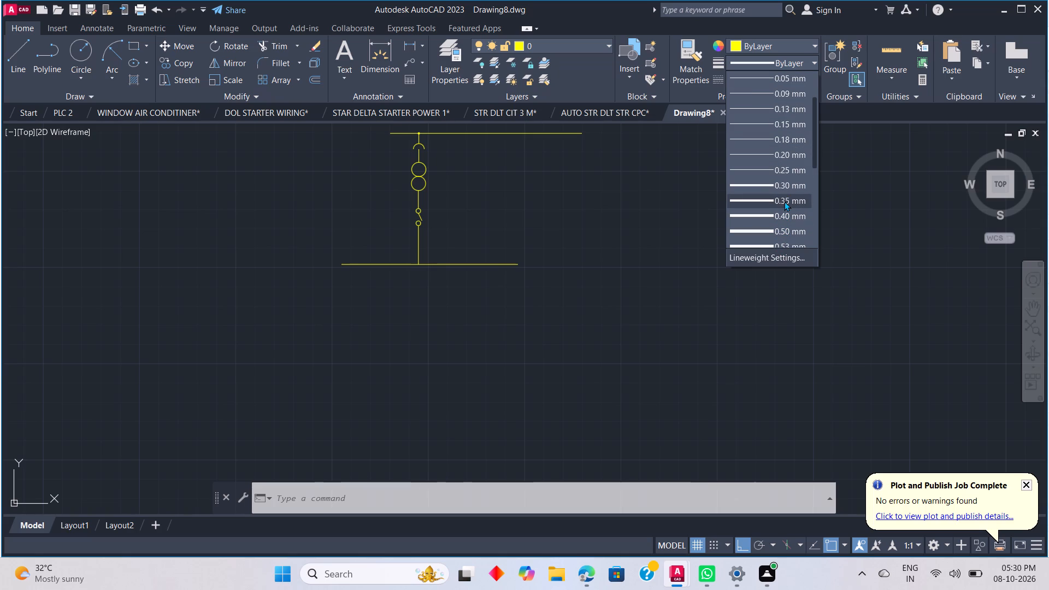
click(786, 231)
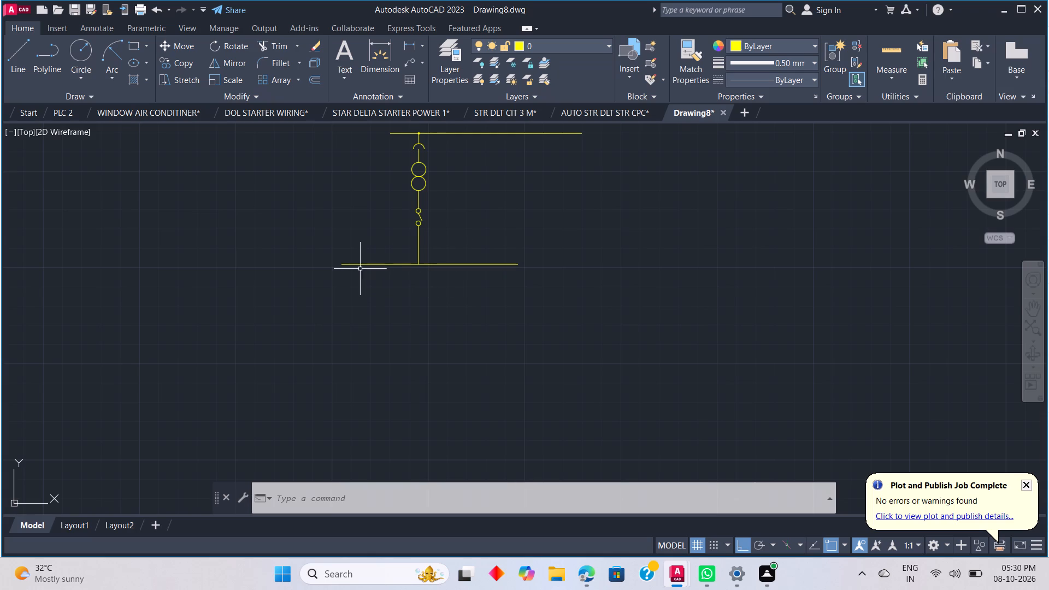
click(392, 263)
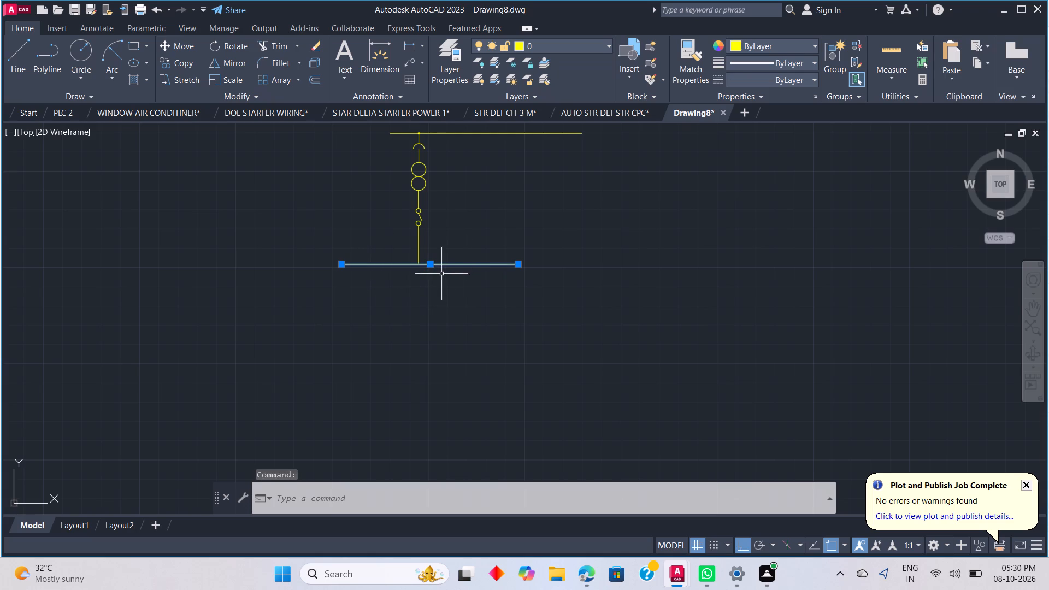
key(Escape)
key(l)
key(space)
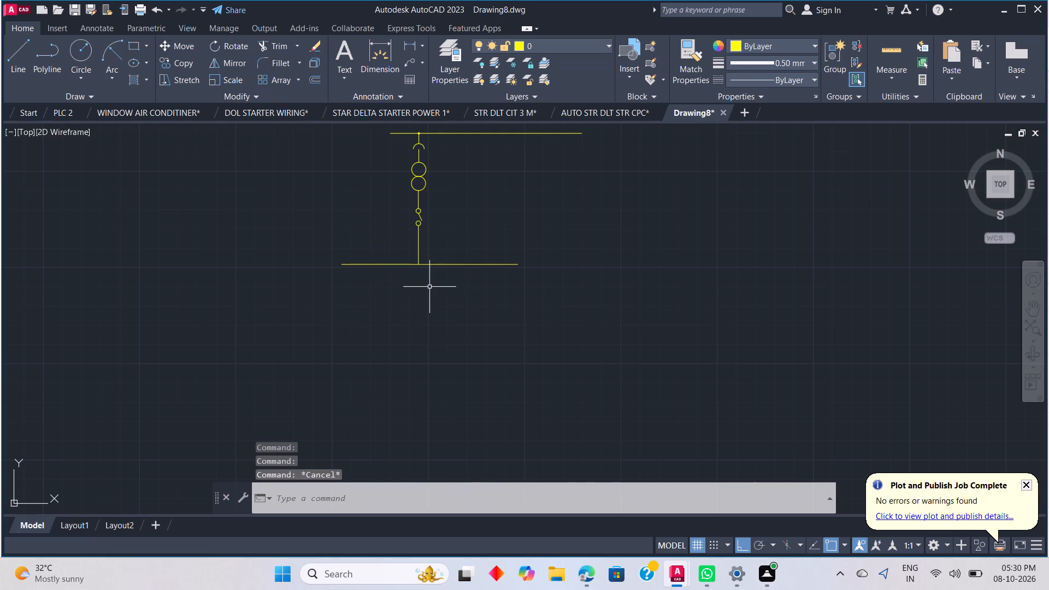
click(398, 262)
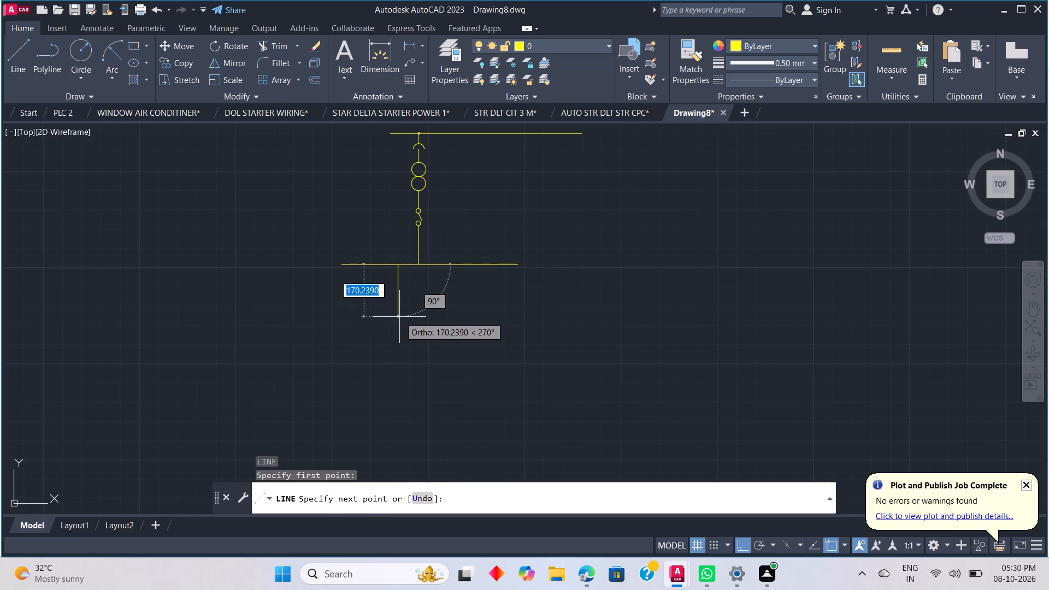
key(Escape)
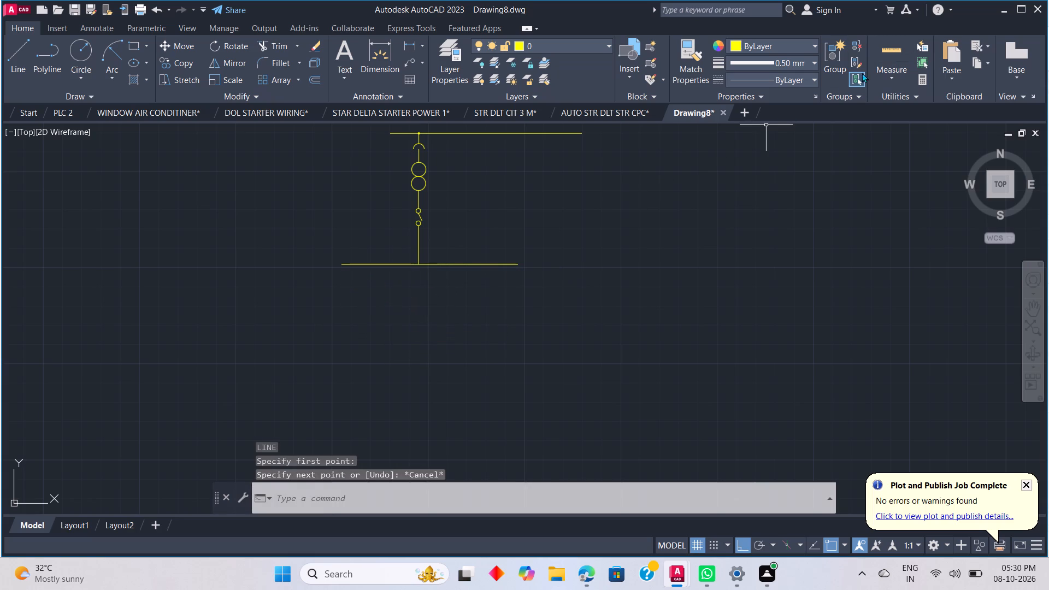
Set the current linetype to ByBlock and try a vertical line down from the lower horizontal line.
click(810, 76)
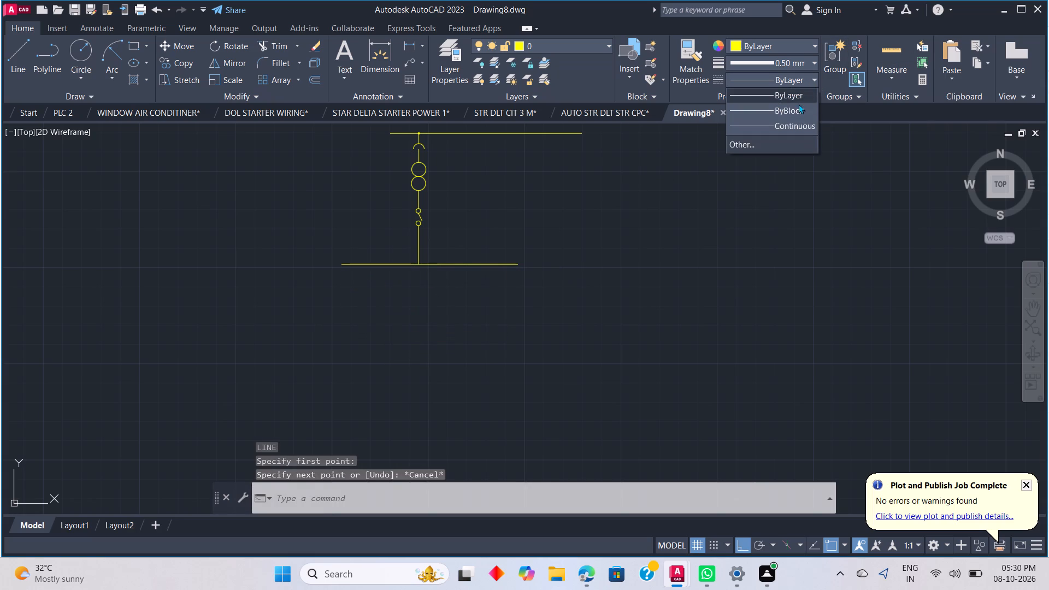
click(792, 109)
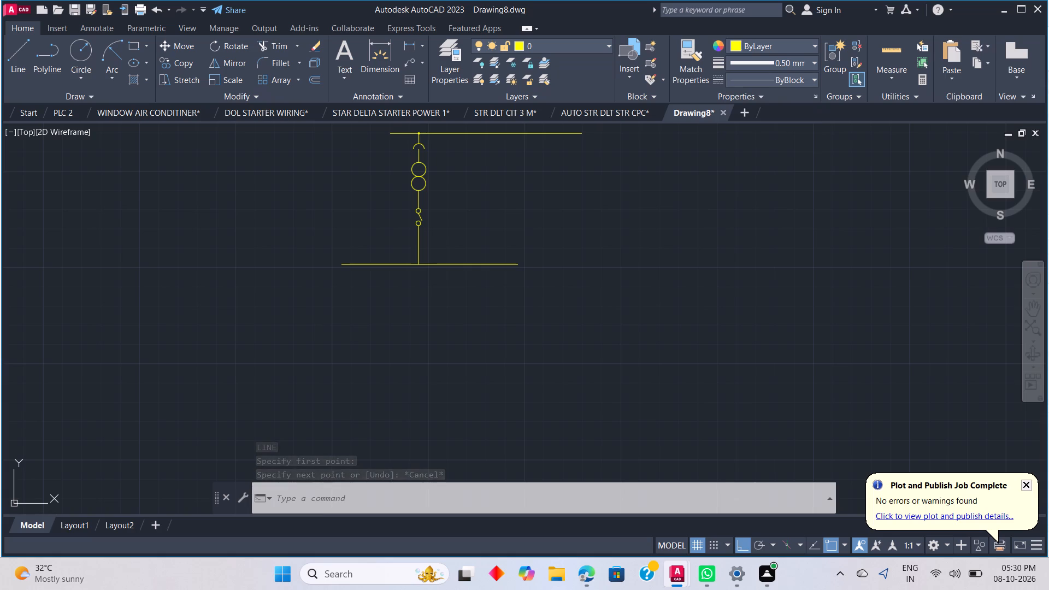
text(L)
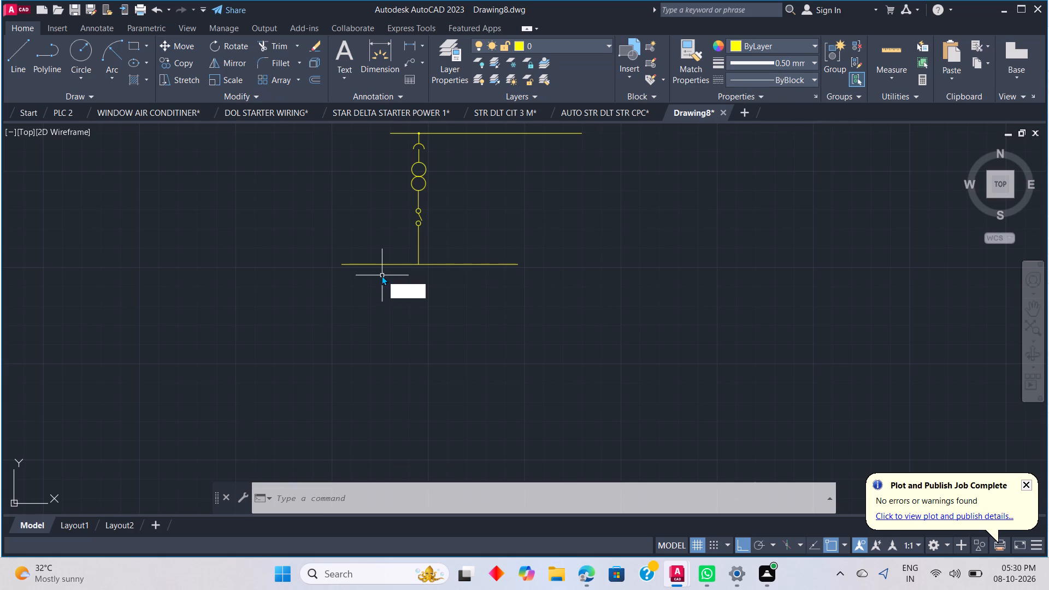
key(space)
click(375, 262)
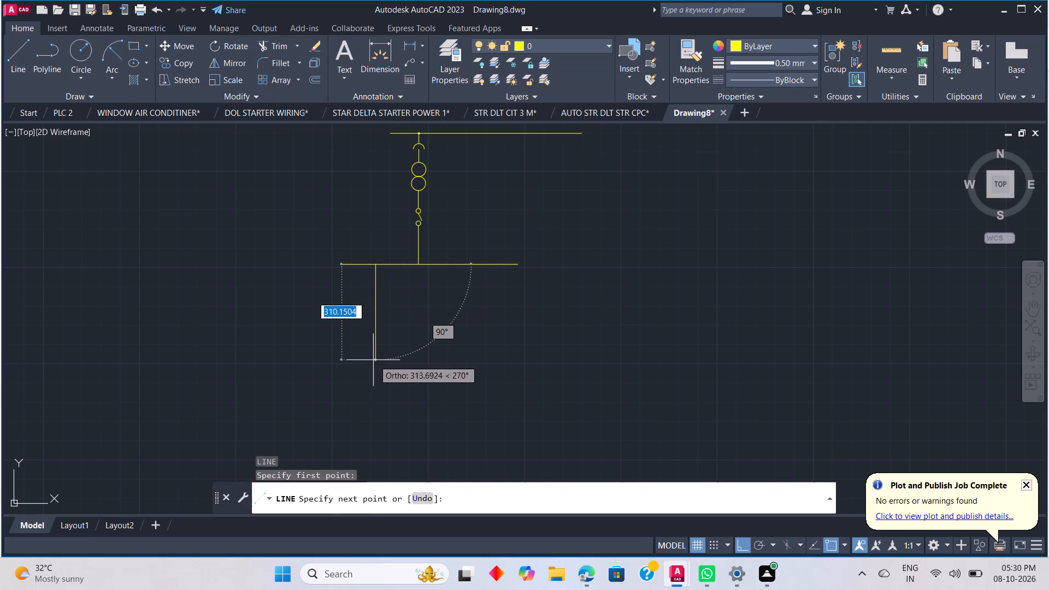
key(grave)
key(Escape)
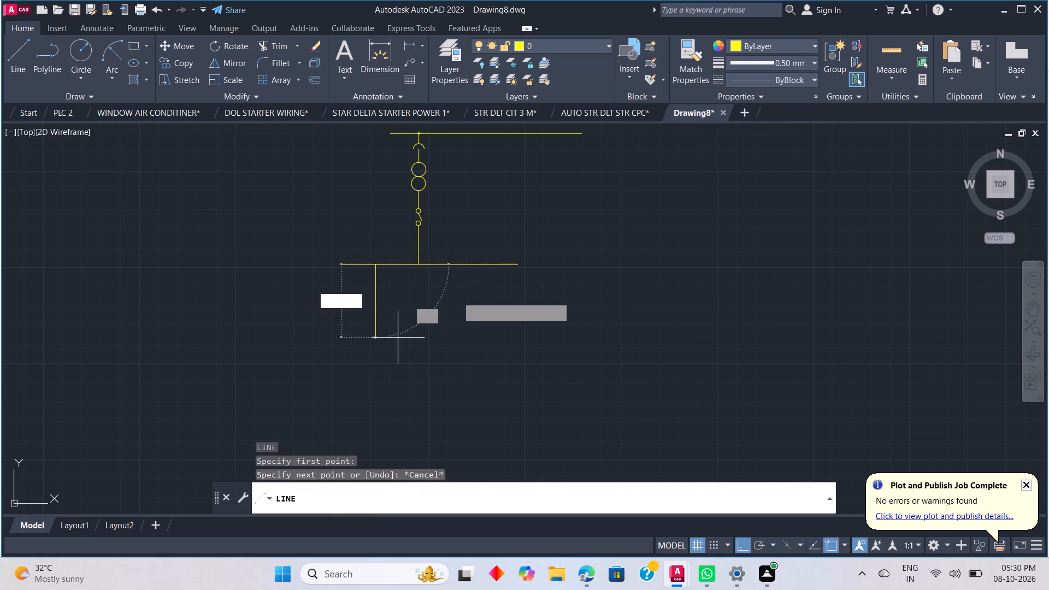
Set the current linetype to Continuous.
click(808, 80)
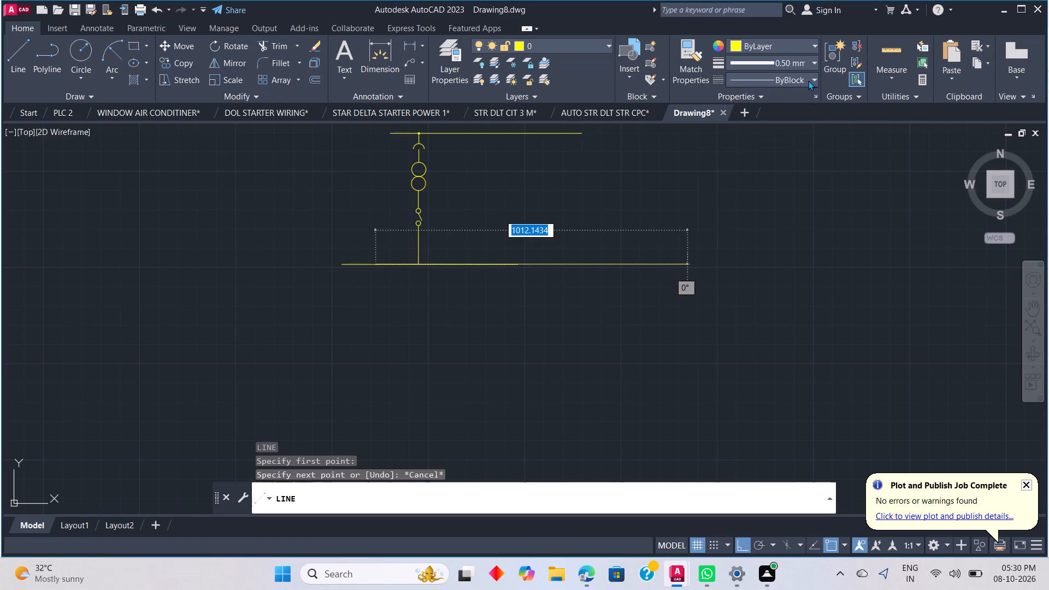
click(799, 129)
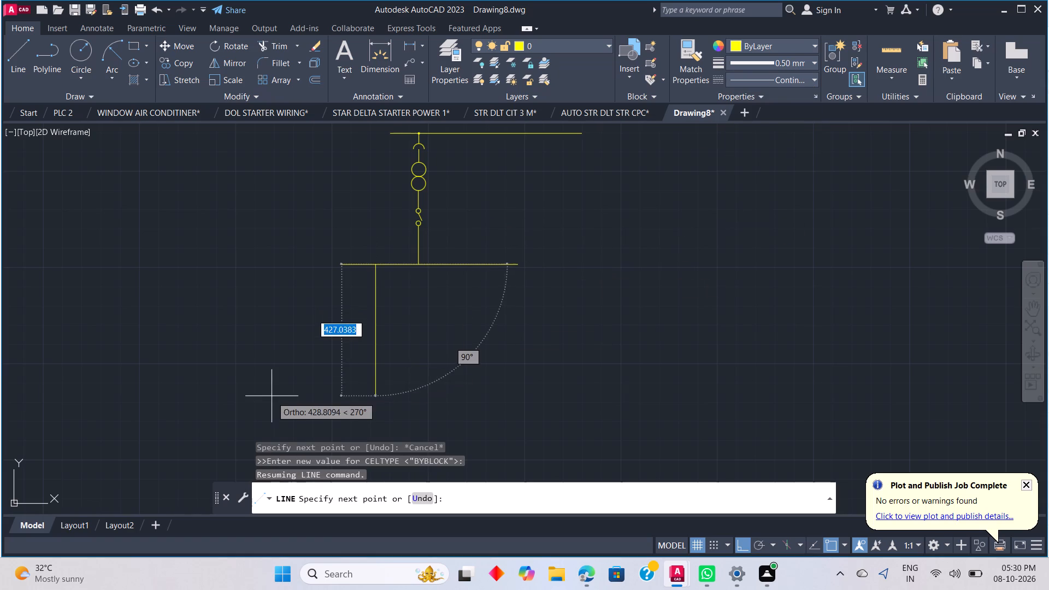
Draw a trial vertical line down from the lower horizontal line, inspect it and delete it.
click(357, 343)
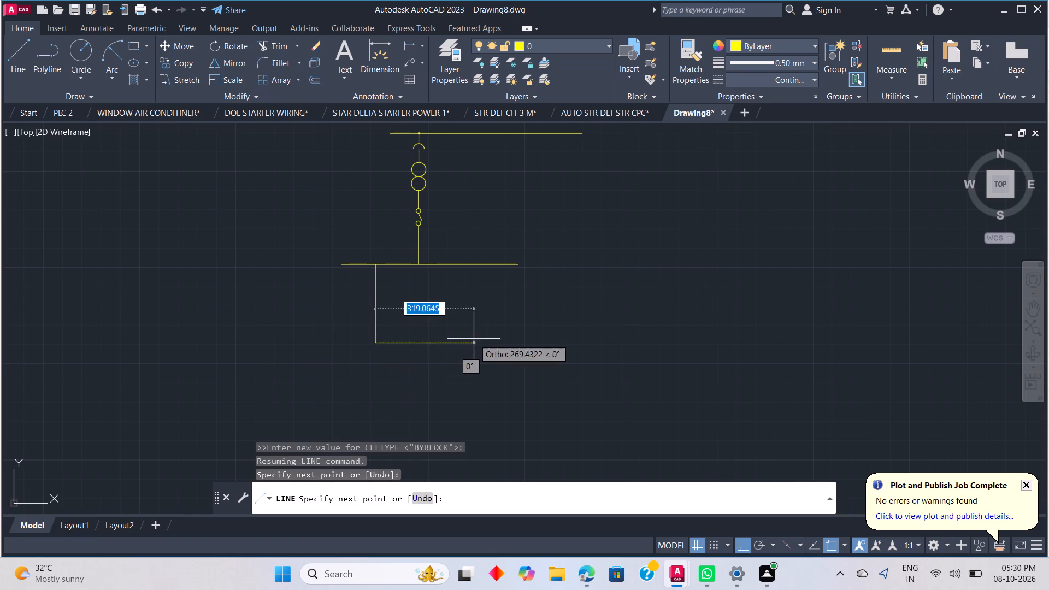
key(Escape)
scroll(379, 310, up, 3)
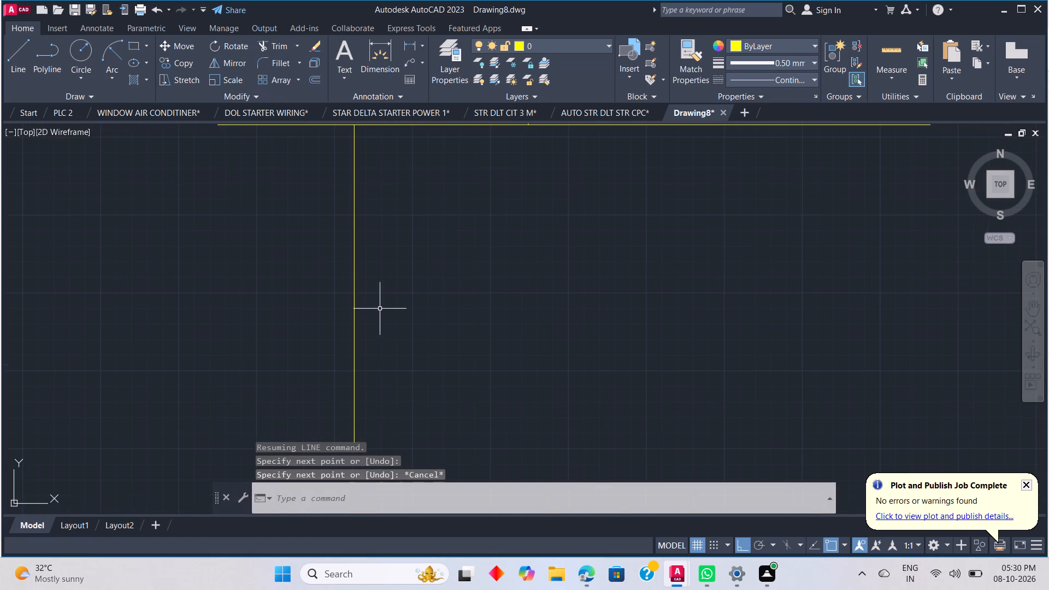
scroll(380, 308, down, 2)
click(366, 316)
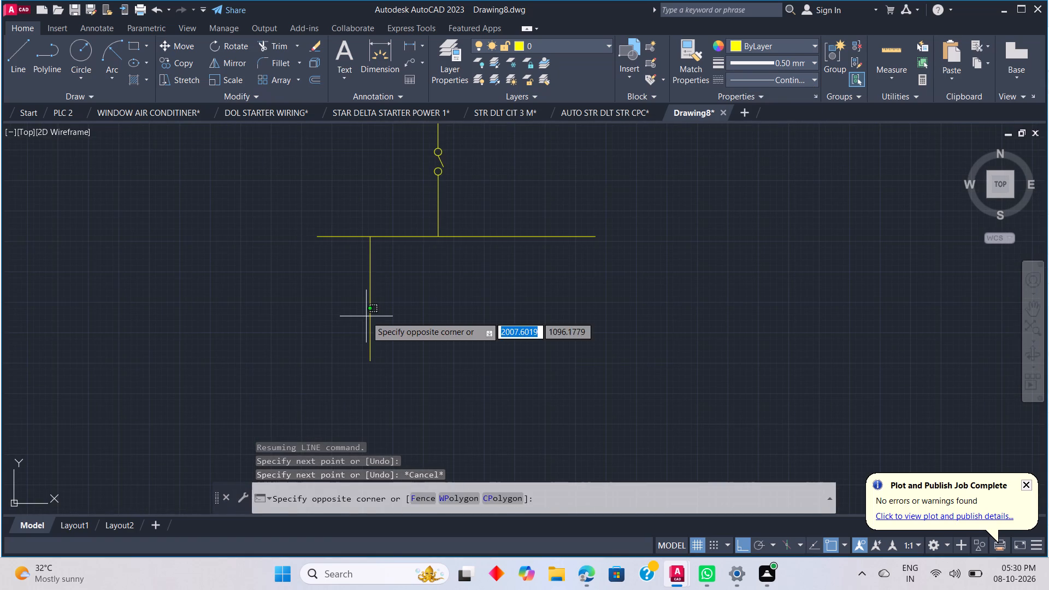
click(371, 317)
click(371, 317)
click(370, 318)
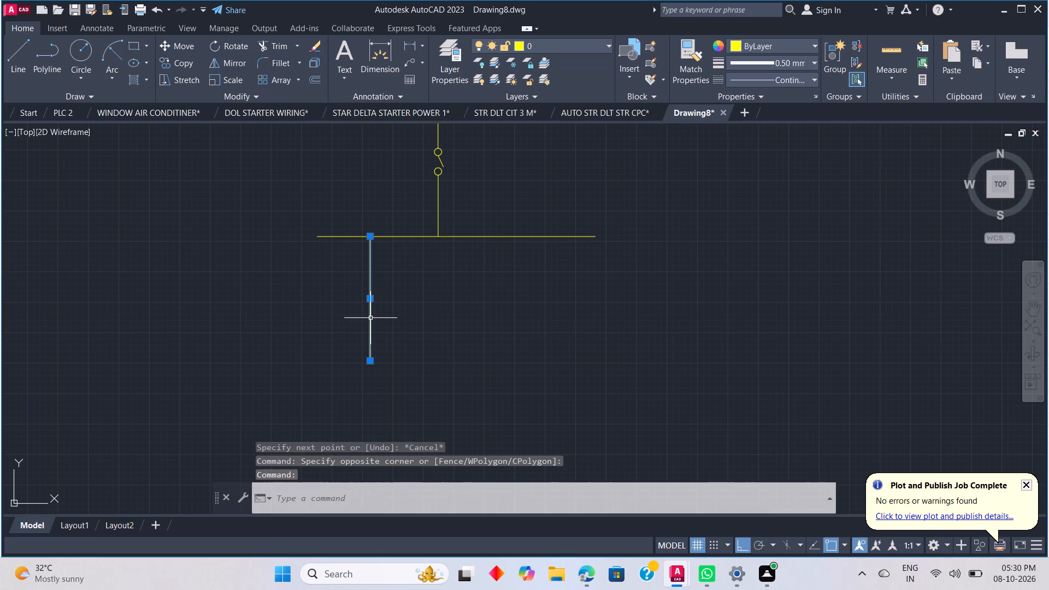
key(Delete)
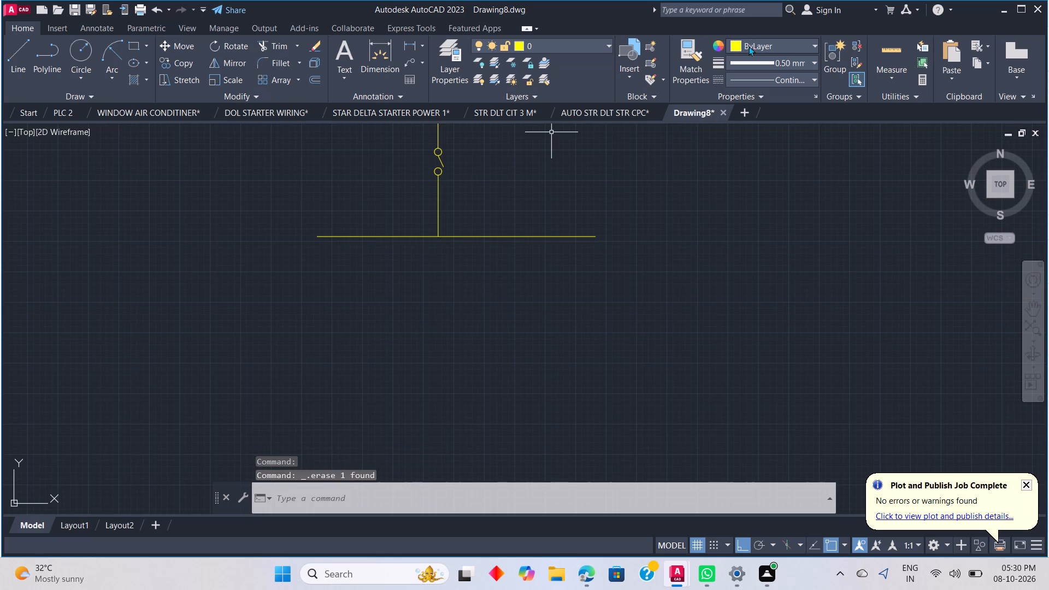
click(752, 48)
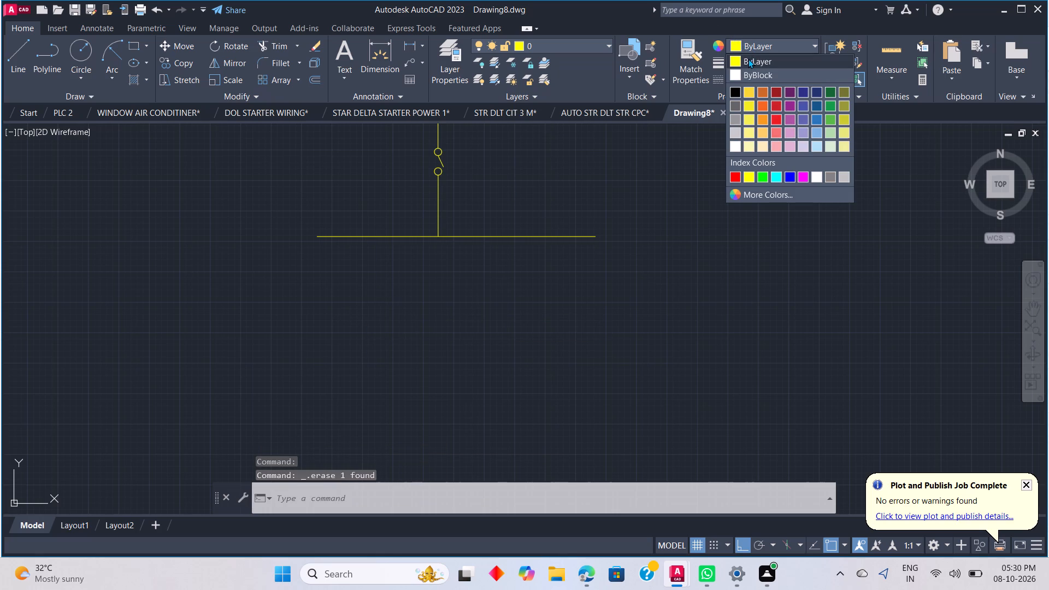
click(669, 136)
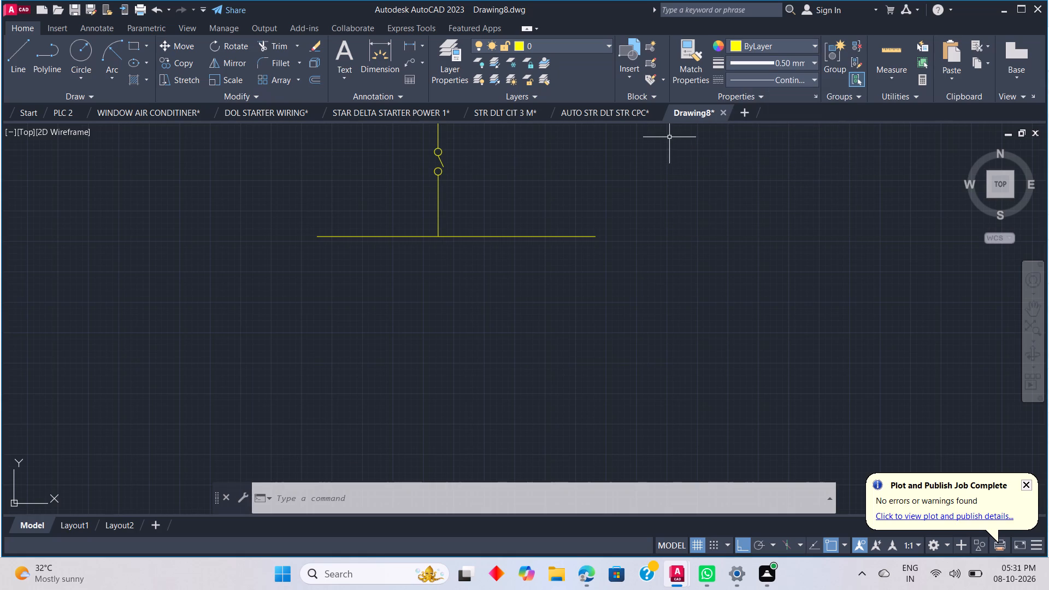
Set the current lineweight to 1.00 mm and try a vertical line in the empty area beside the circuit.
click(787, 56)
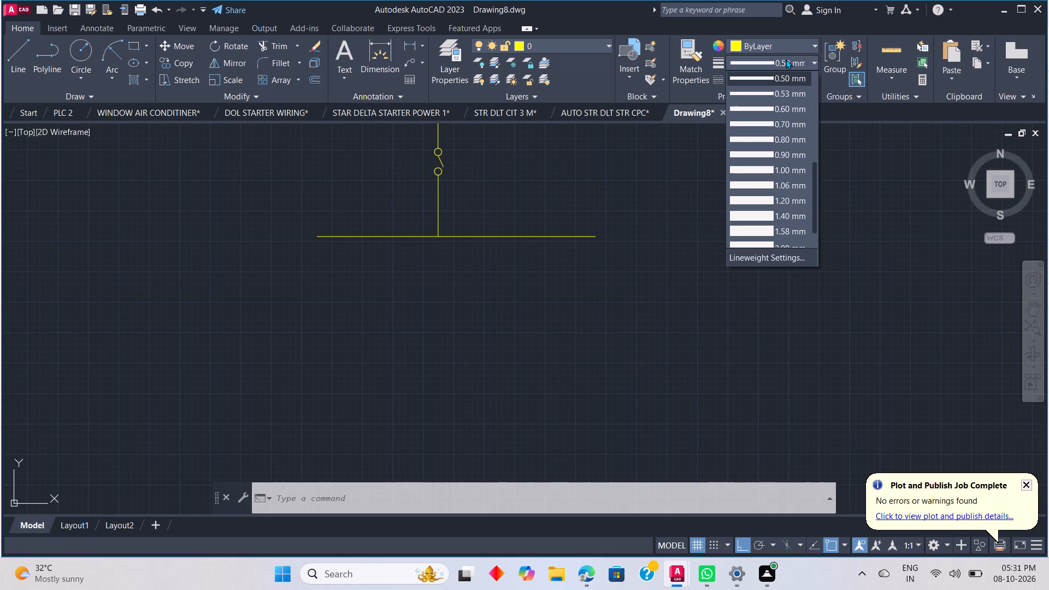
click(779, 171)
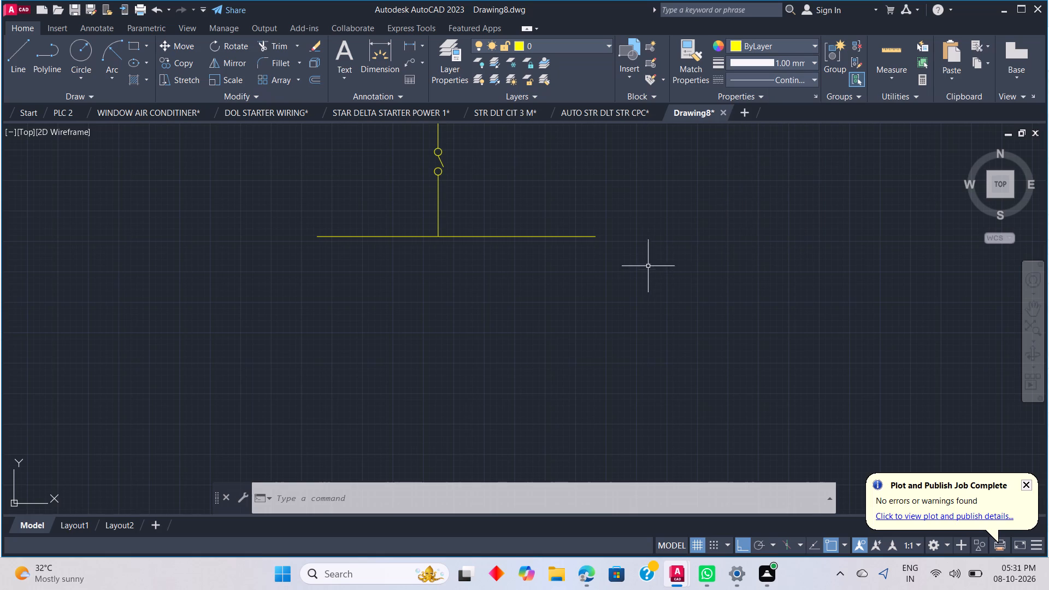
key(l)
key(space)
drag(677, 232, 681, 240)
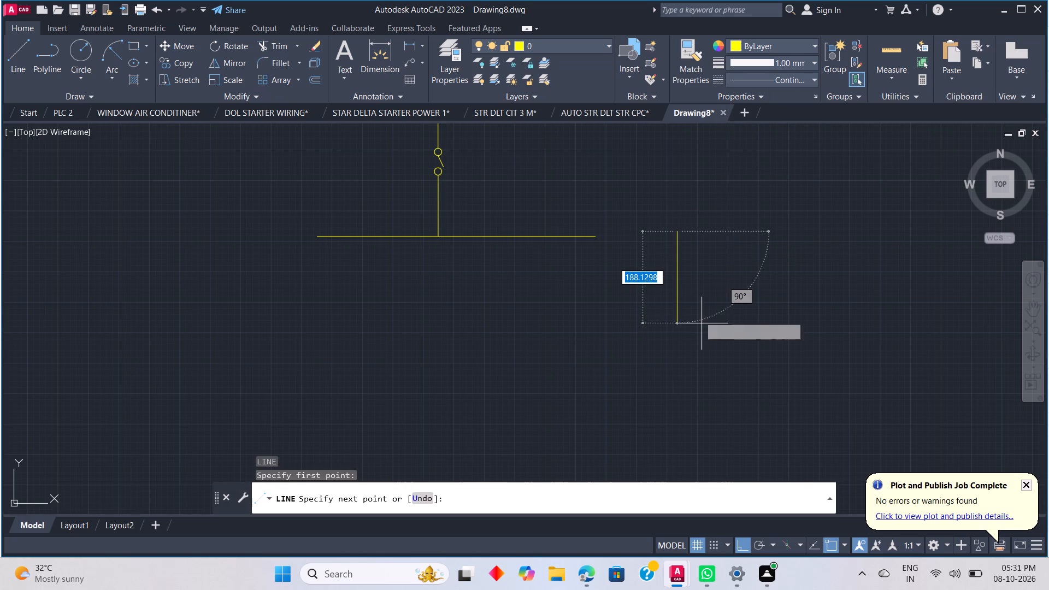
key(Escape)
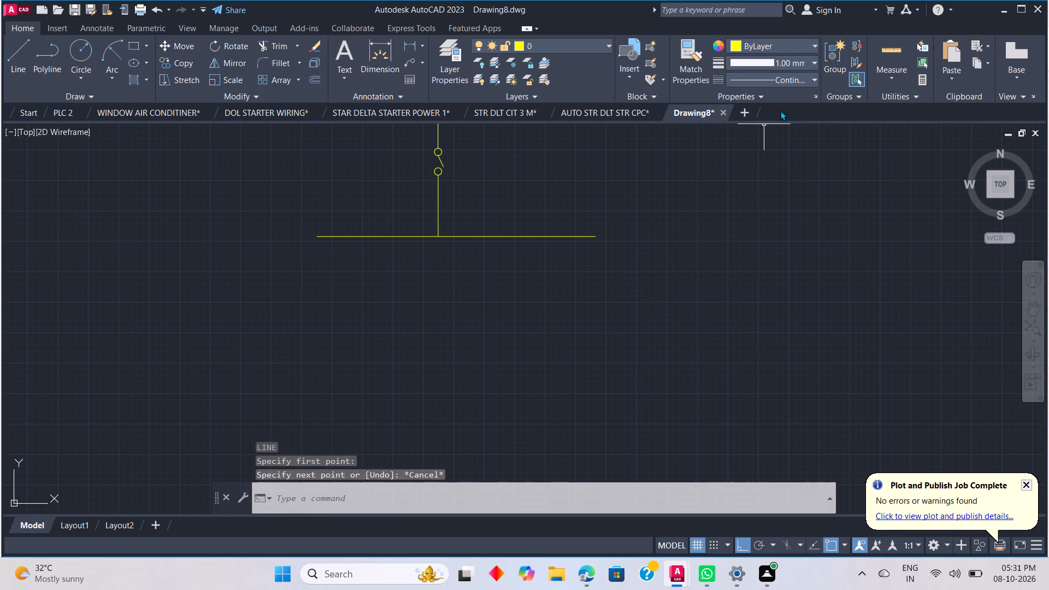
Set the current lineweight to 0.35 mm.
click(810, 62)
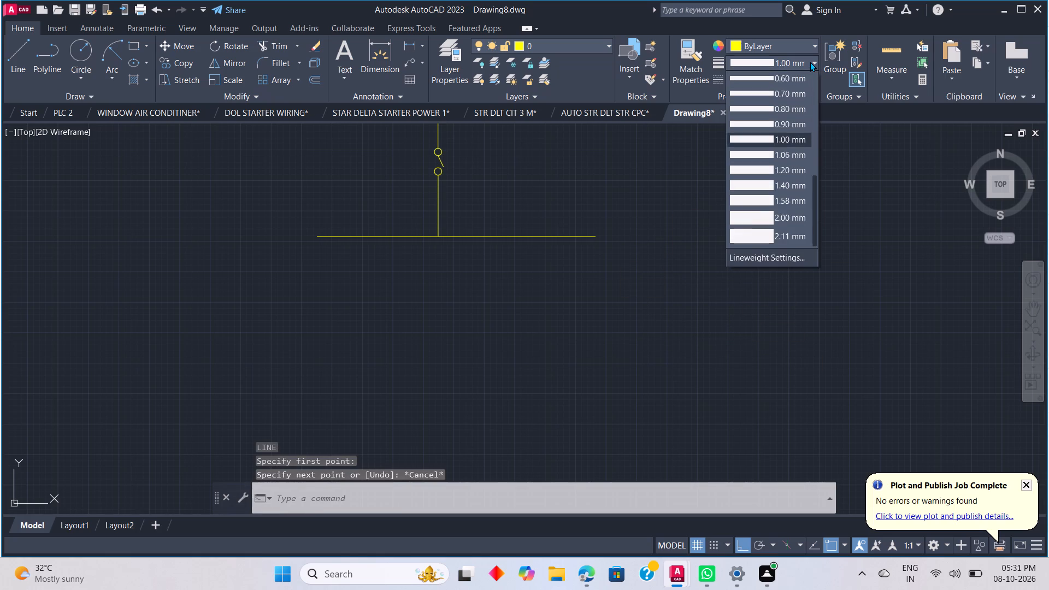
scroll(775, 106, up, 4)
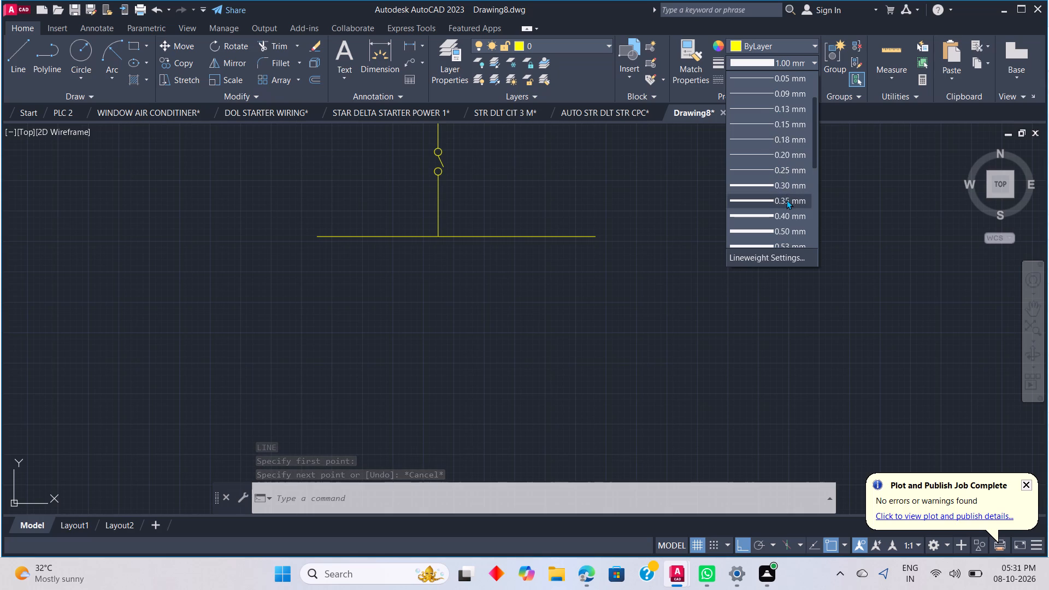
click(786, 199)
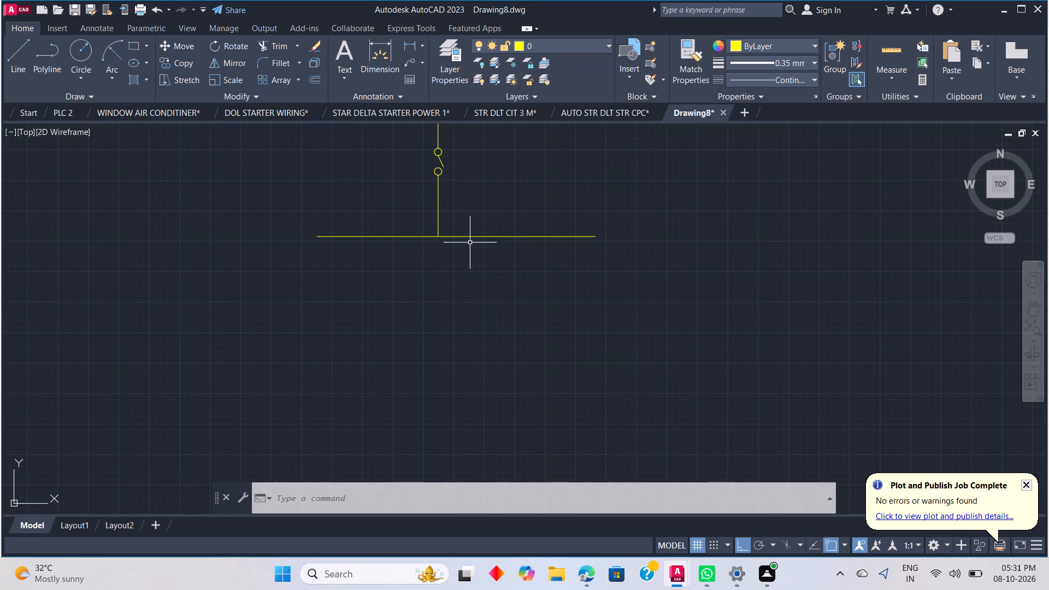
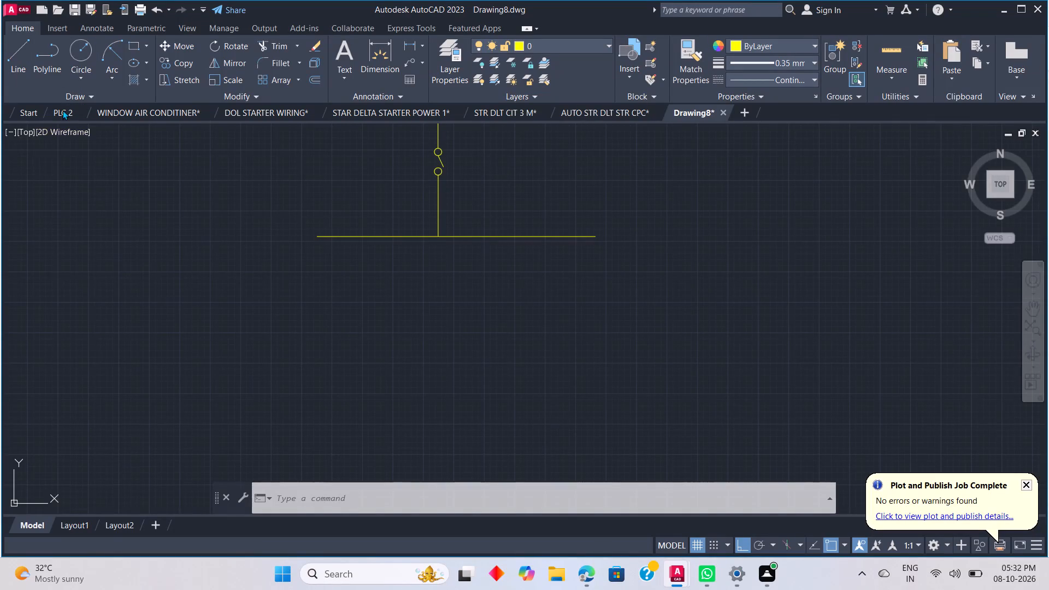
Draw a vertical line about 73 units long down from the lower horizontal line, near its left end.
key(l)
key(space)
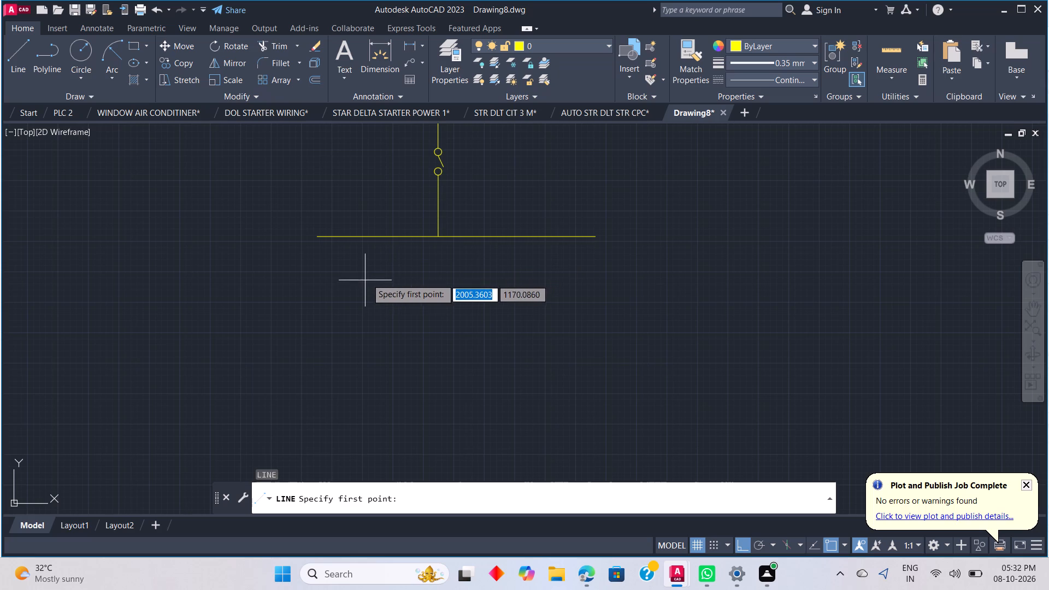
click(357, 236)
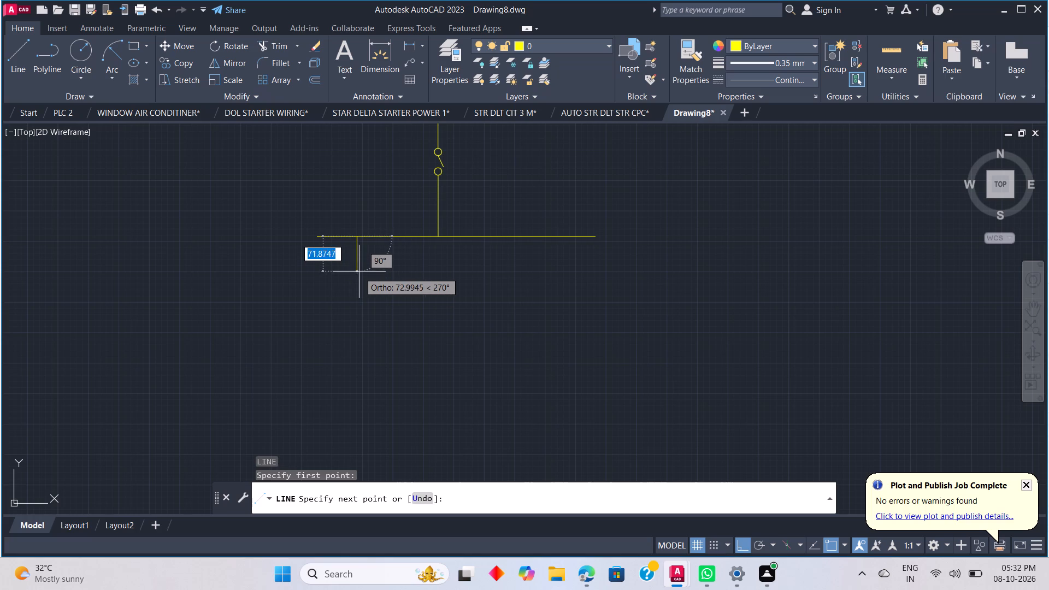
click(359, 270)
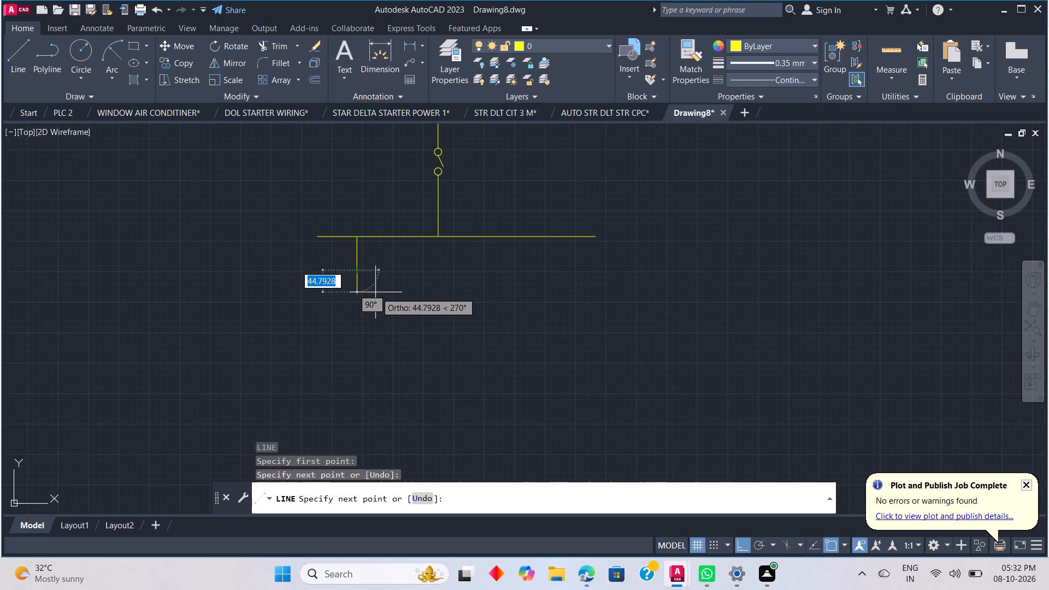
key(Escape)
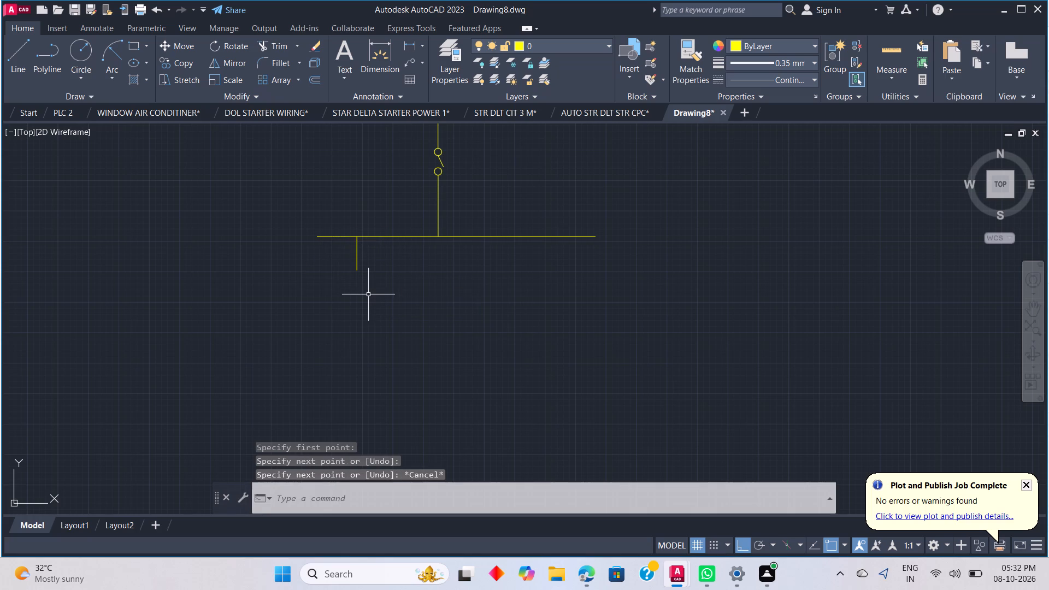
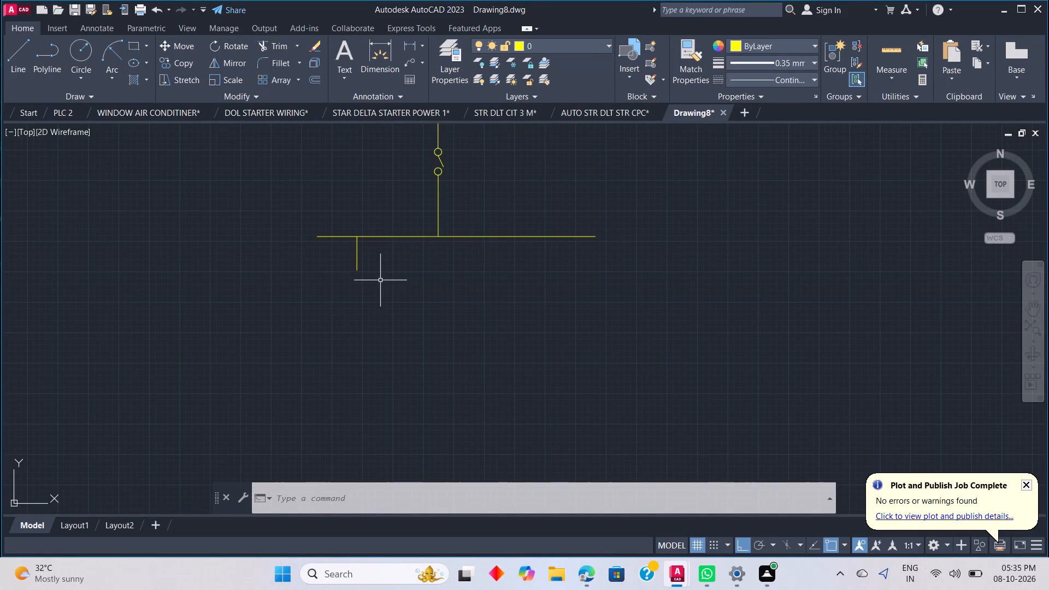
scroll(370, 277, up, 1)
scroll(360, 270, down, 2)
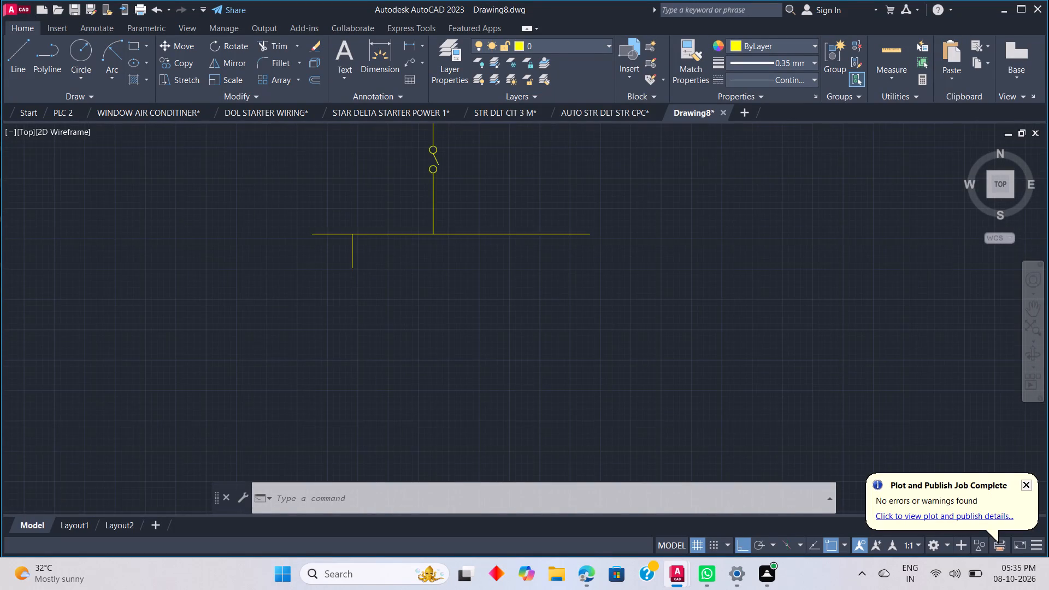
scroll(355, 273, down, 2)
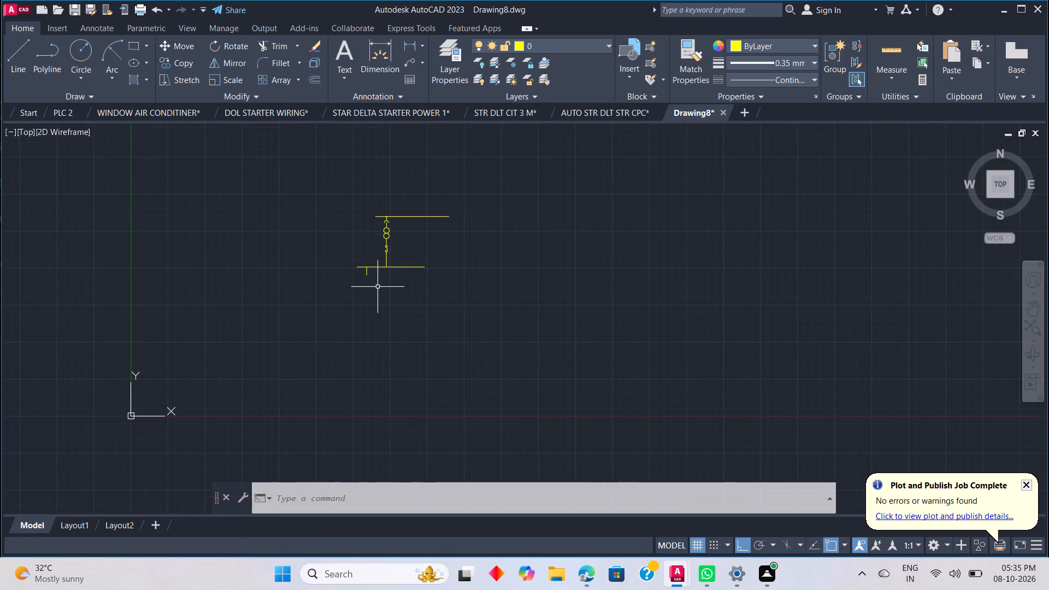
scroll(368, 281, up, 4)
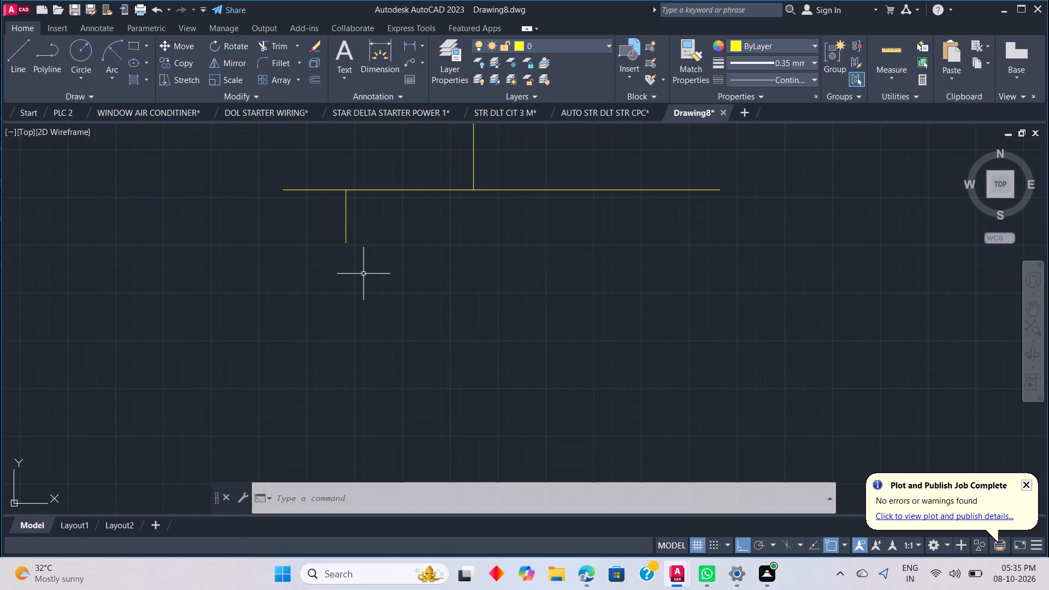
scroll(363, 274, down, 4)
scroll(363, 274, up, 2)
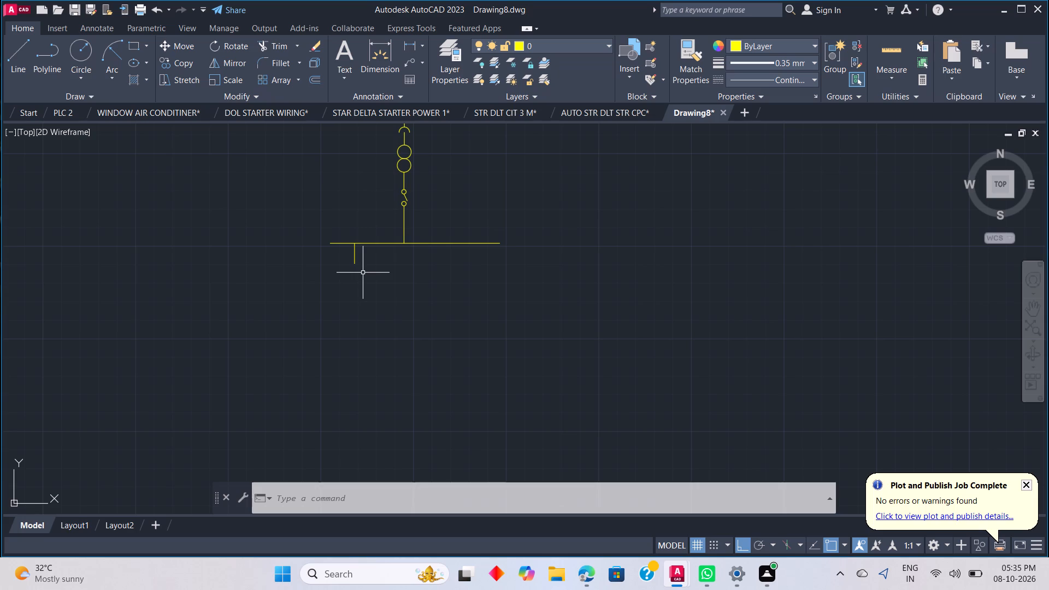
Copy the switch's lower contact circle, with Ortho off, so the copy touches the bottom end of the left branch line.
click(402, 203)
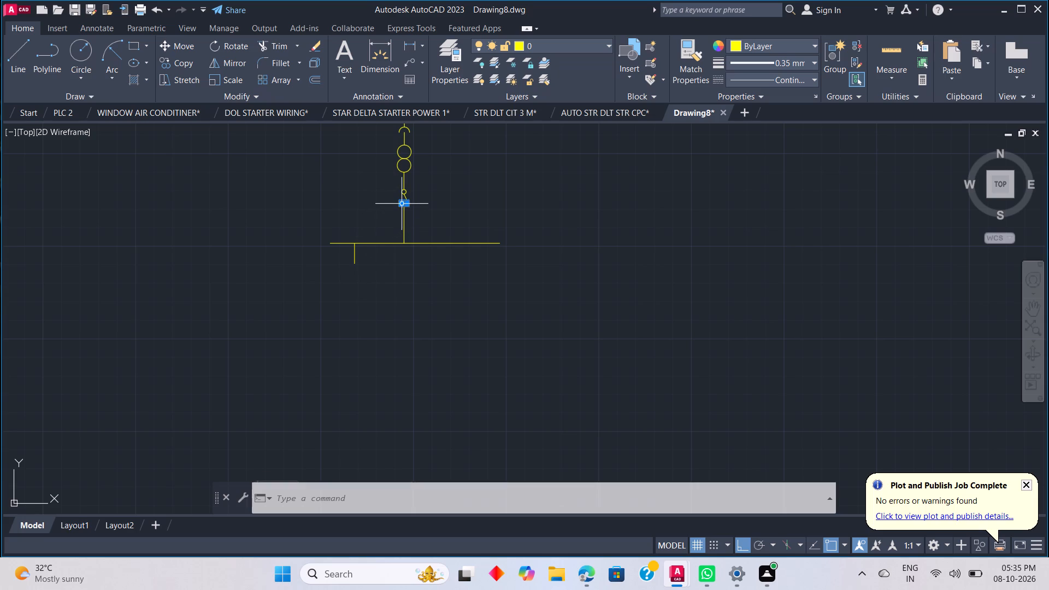
right_click(404, 210)
click(328, 219)
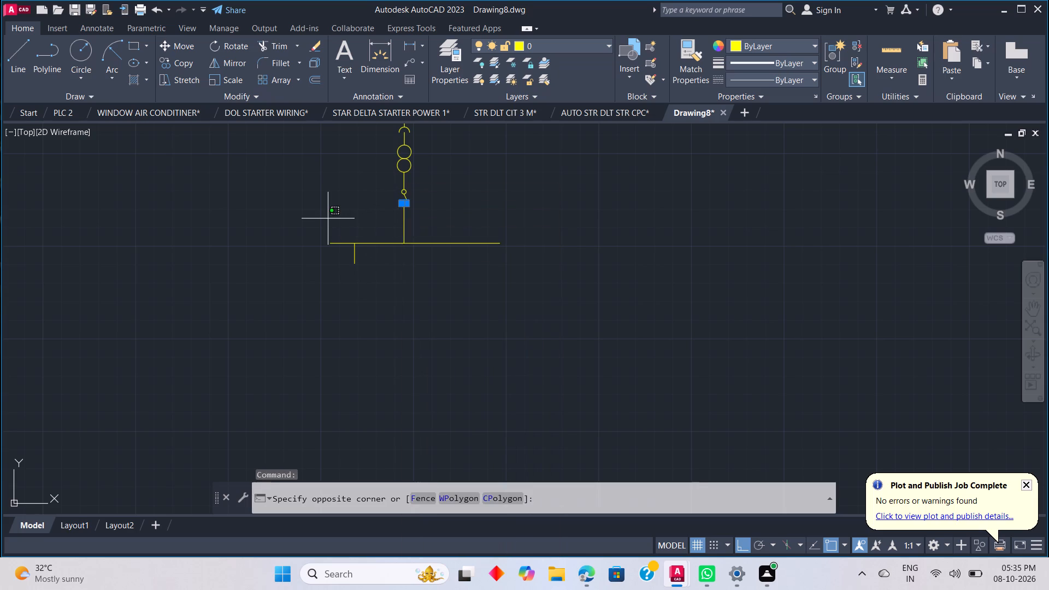
right_click(336, 216)
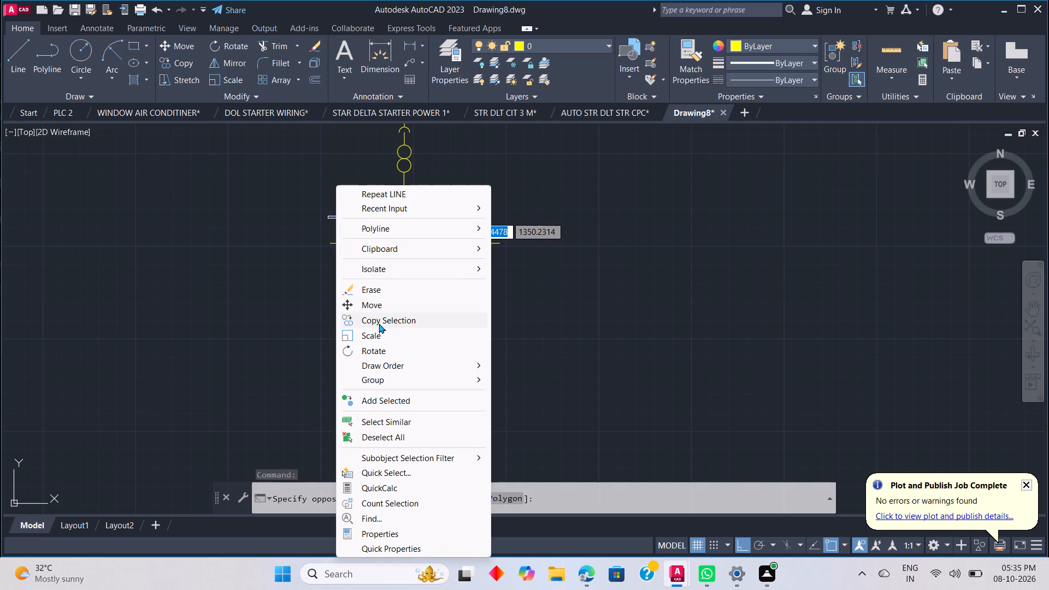
click(379, 323)
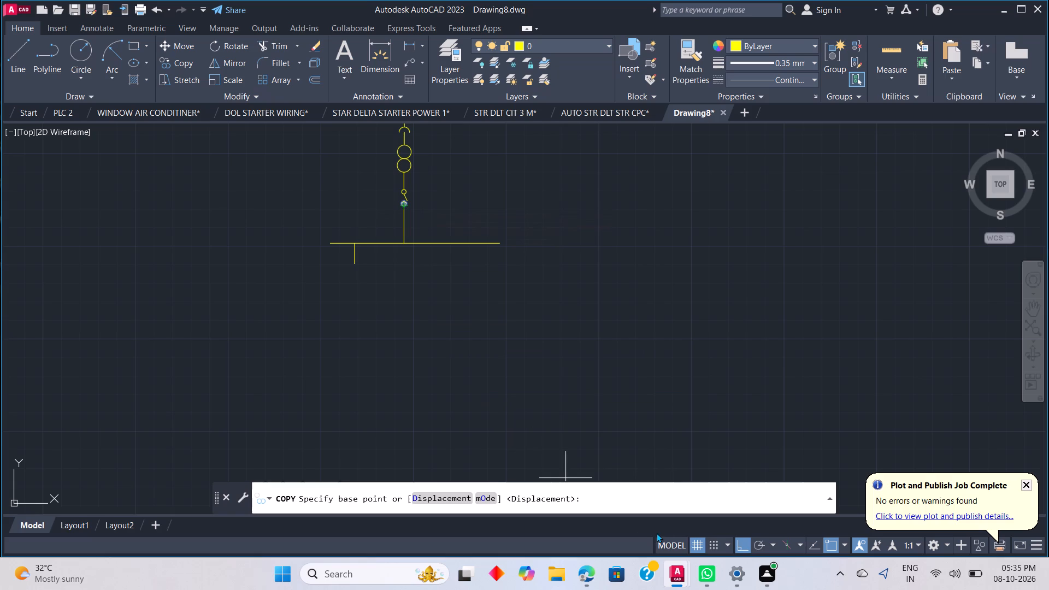
click(740, 547)
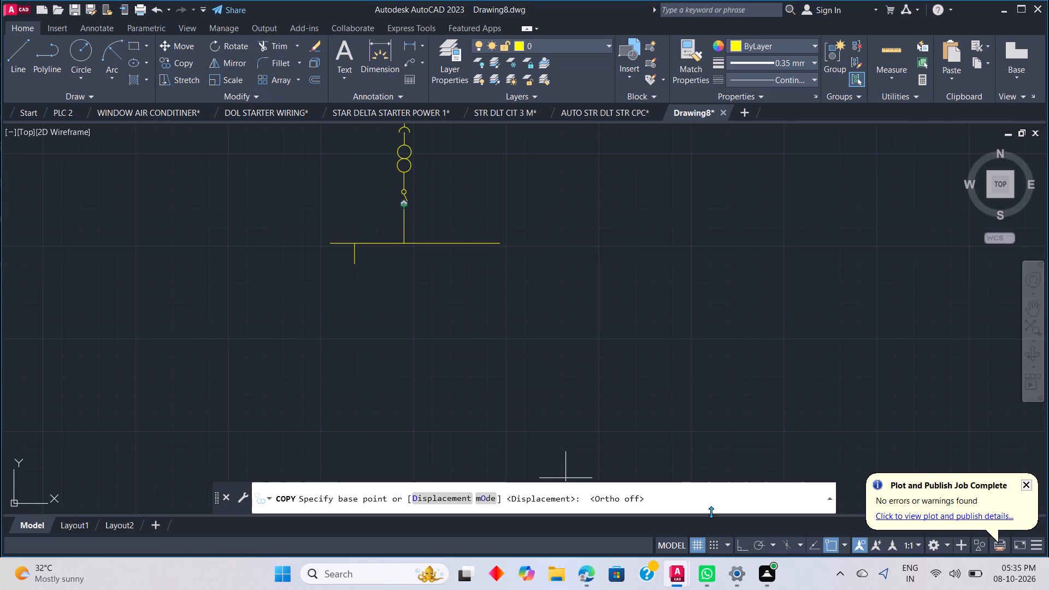
scroll(307, 243, up, 2)
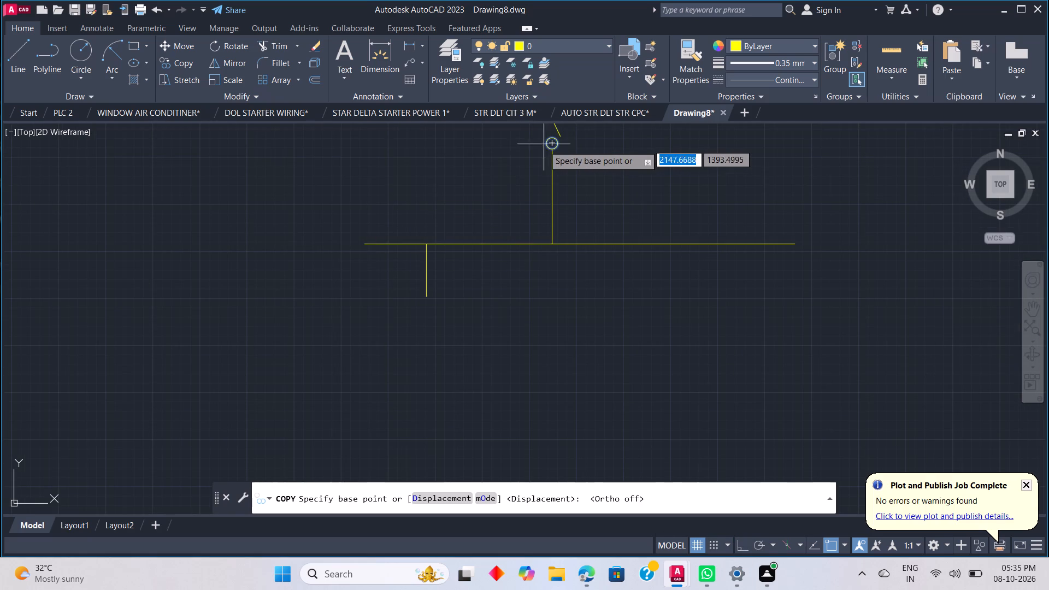
click(555, 146)
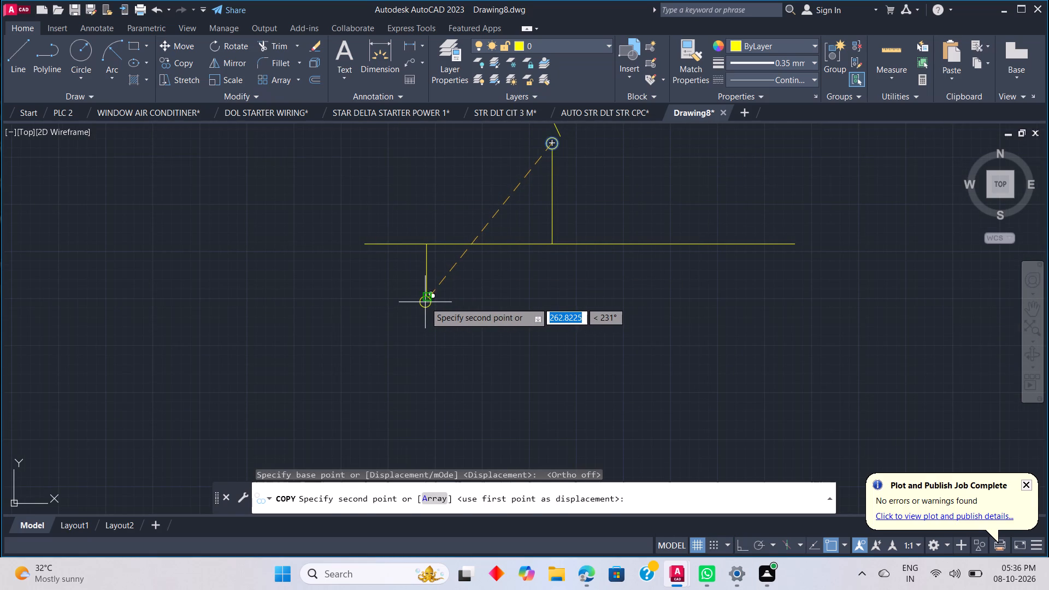
scroll(425, 302, up, 3)
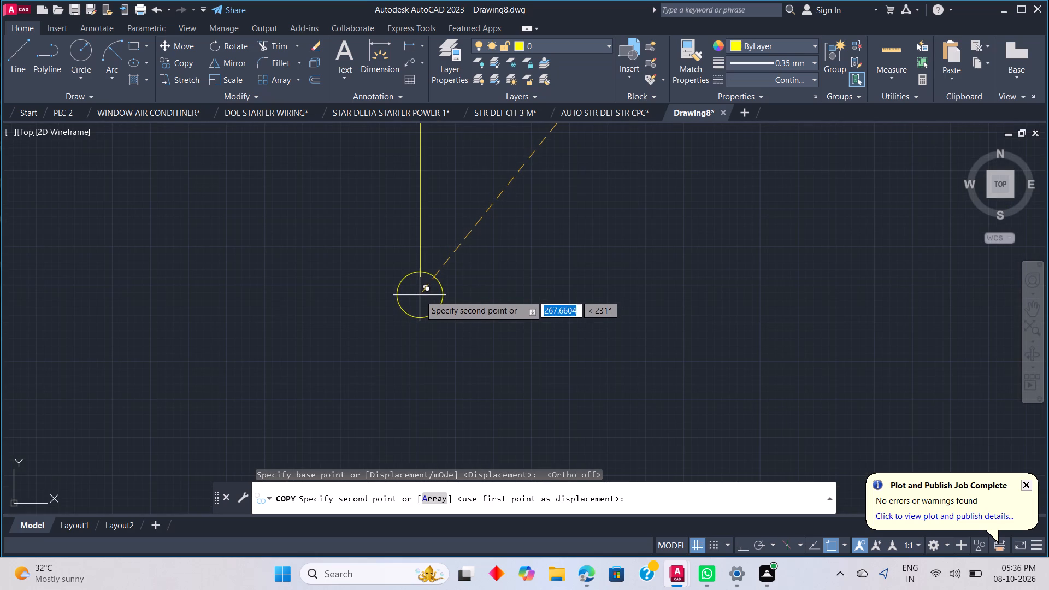
click(420, 297)
Place a second copy of the circle directly below the first, centred about 41 units below the left branch line's end.
scroll(472, 316, down, 3)
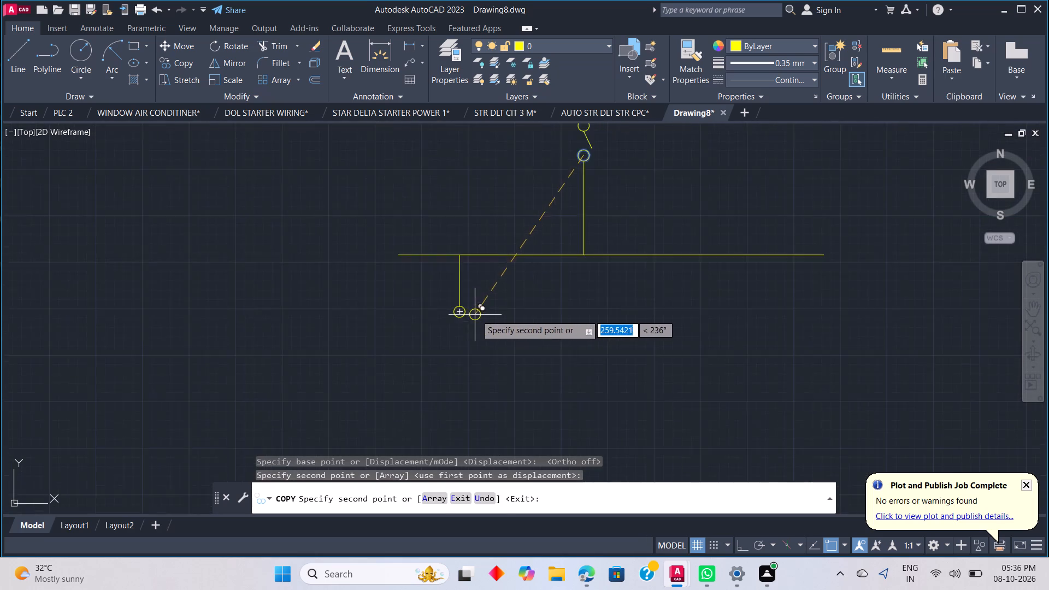
scroll(478, 315, down, 1)
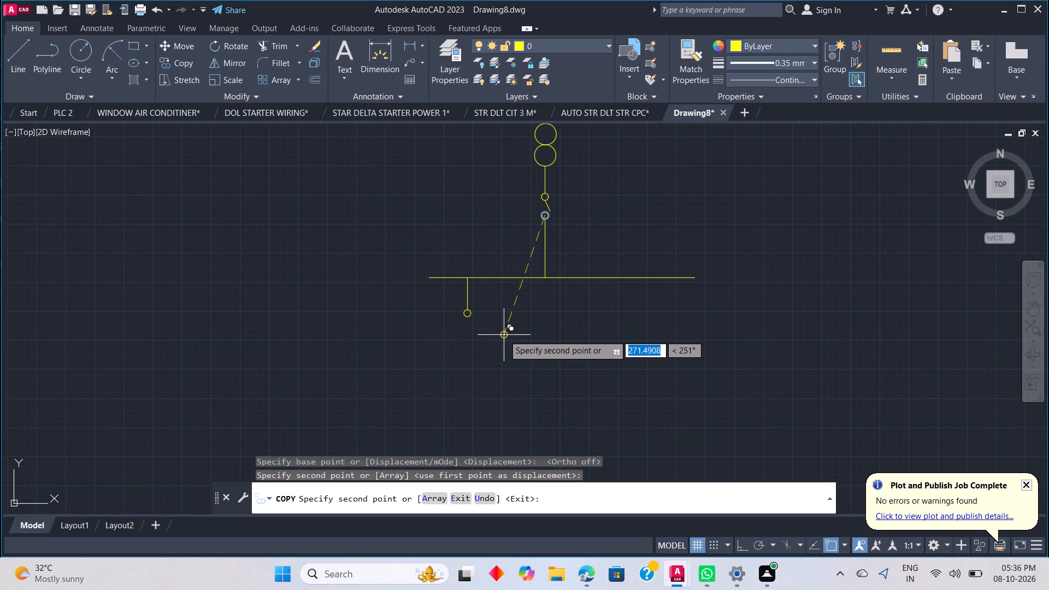
middle_drag(504, 335, 478, 247)
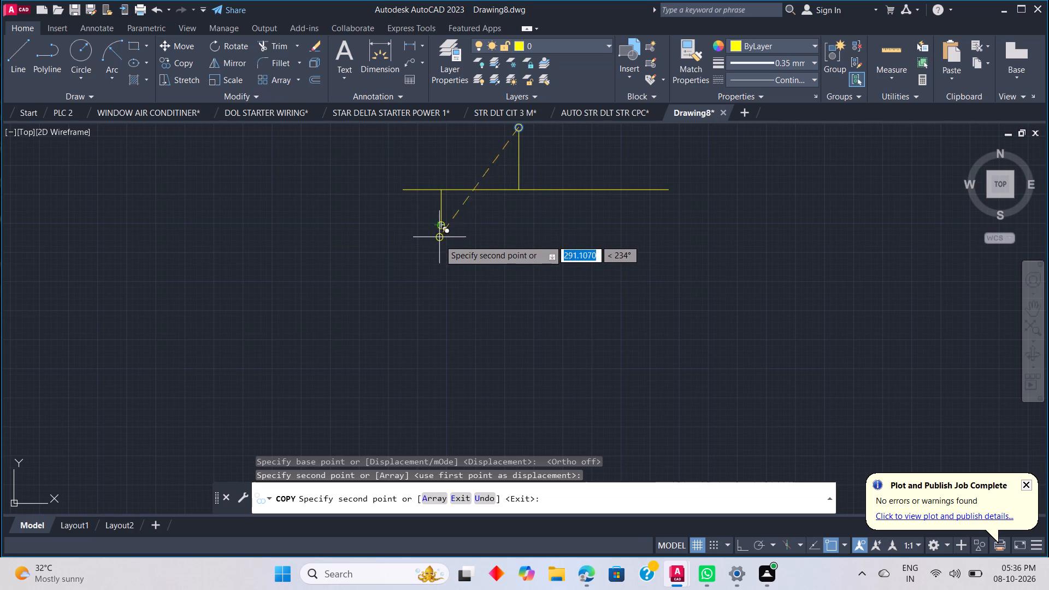
scroll(441, 248, up, 3)
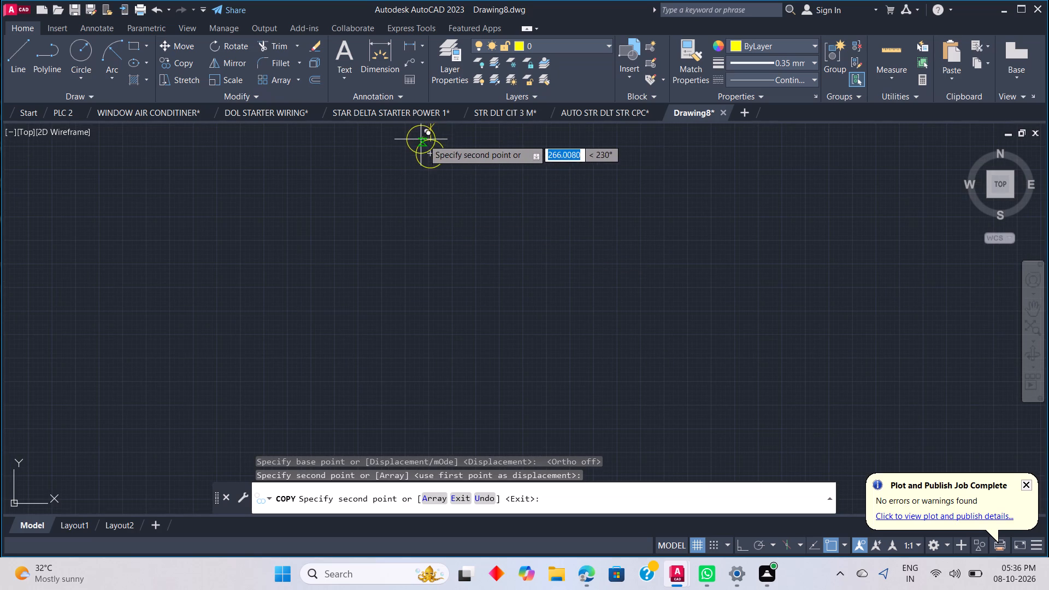
click(429, 219)
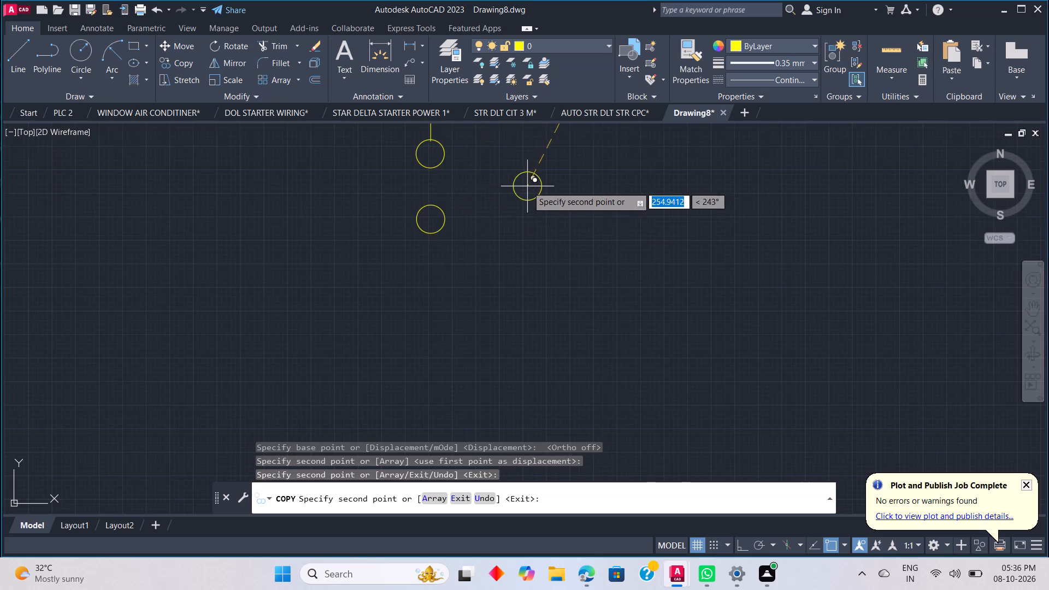
scroll(527, 186, down, 1)
scroll(590, 200, down, 2)
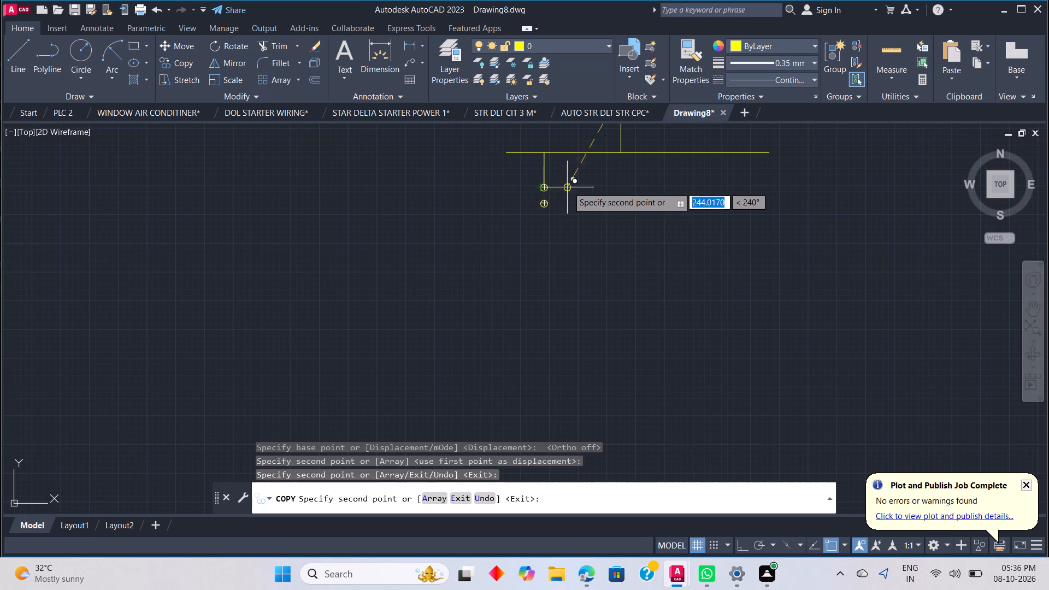
scroll(545, 185, up, 3)
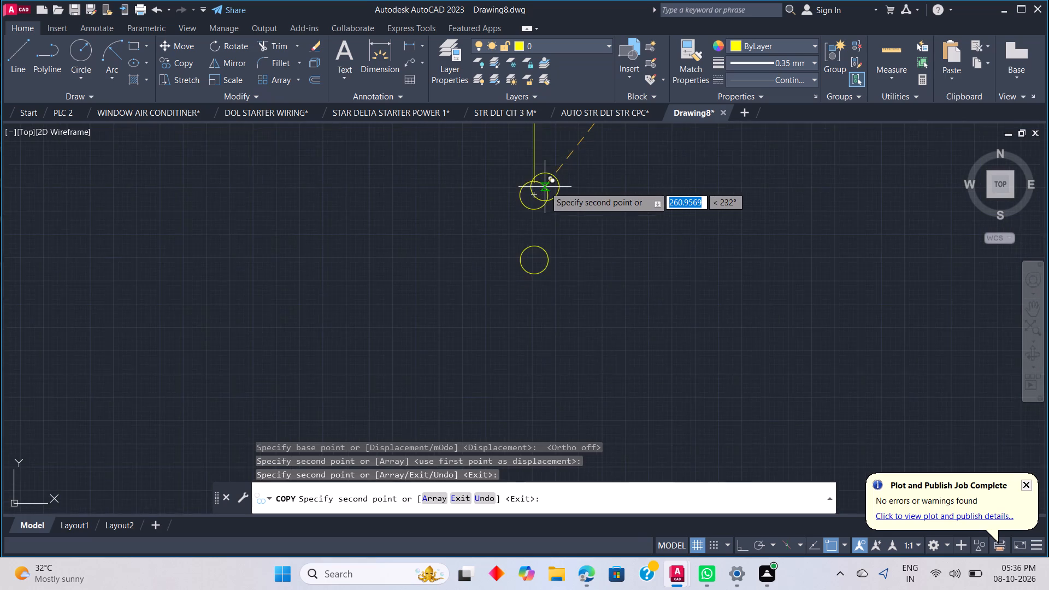
scroll(545, 187, up, 1)
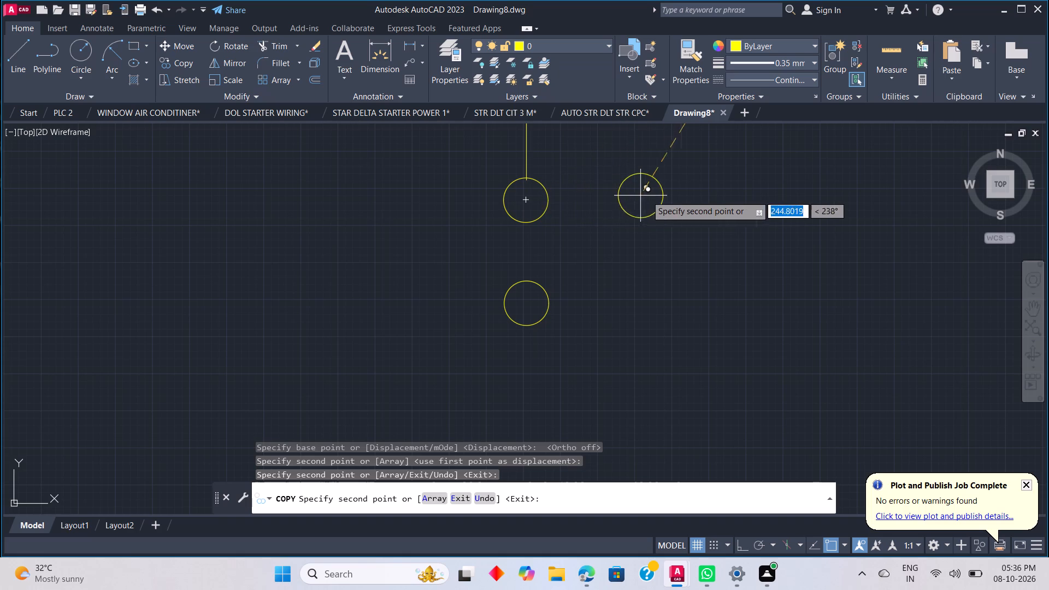
scroll(760, 188, down, 3)
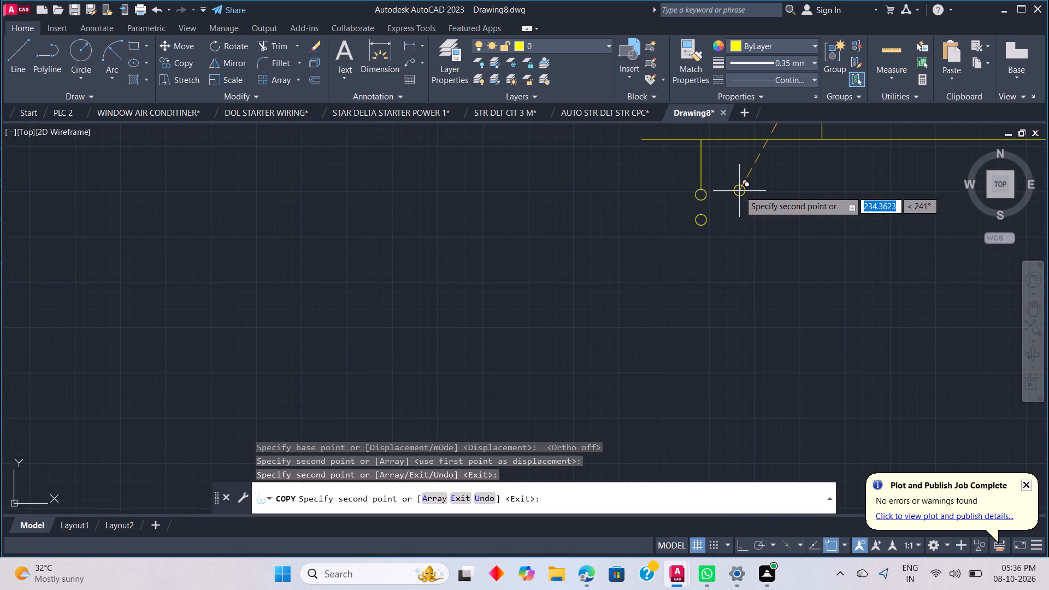
key(Escape)
Draw the switch's slanted blade line from the left branch's upper circle, ending just beside its lower circle.
key(l)
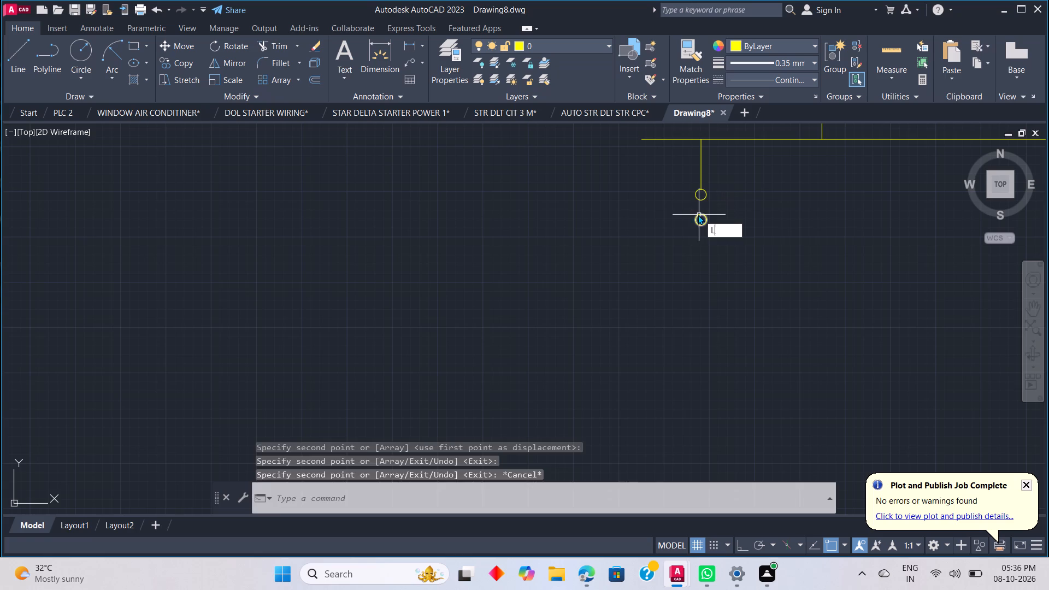
key(space)
scroll(698, 203, up, 2)
click(689, 192)
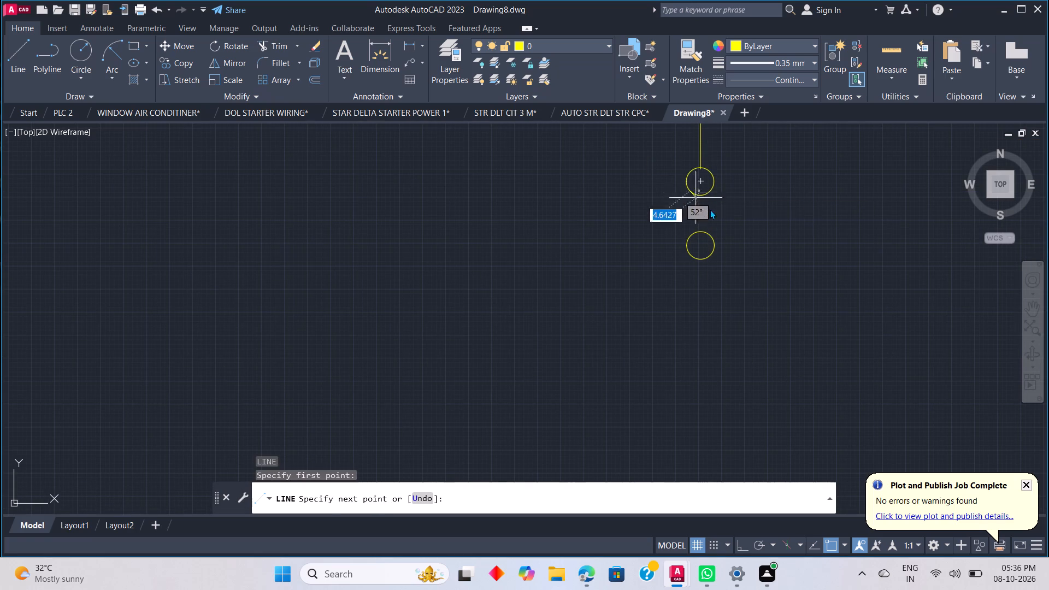
click(751, 239)
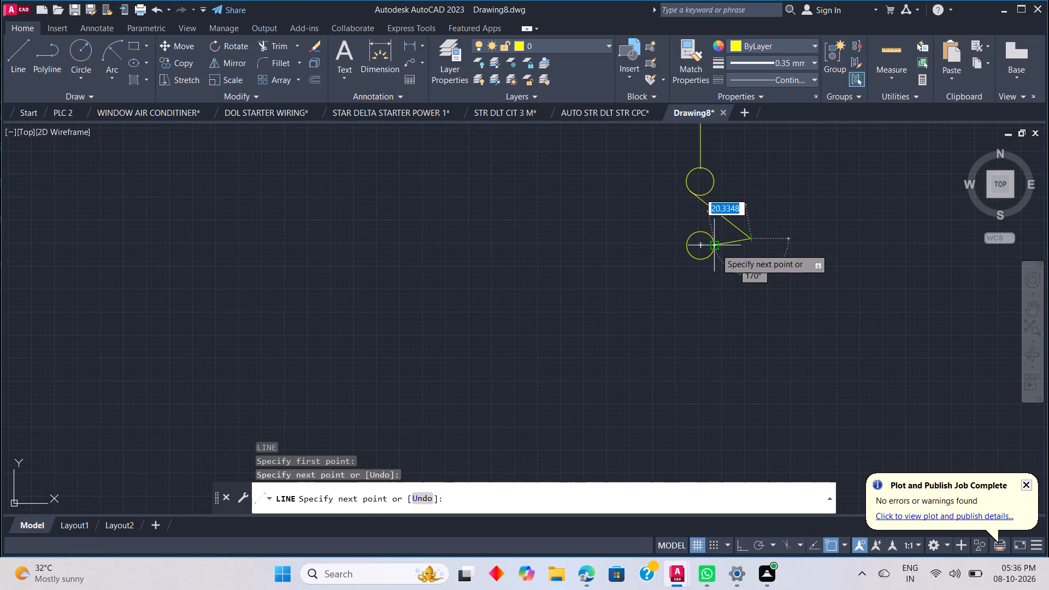
key(ctrl+z)
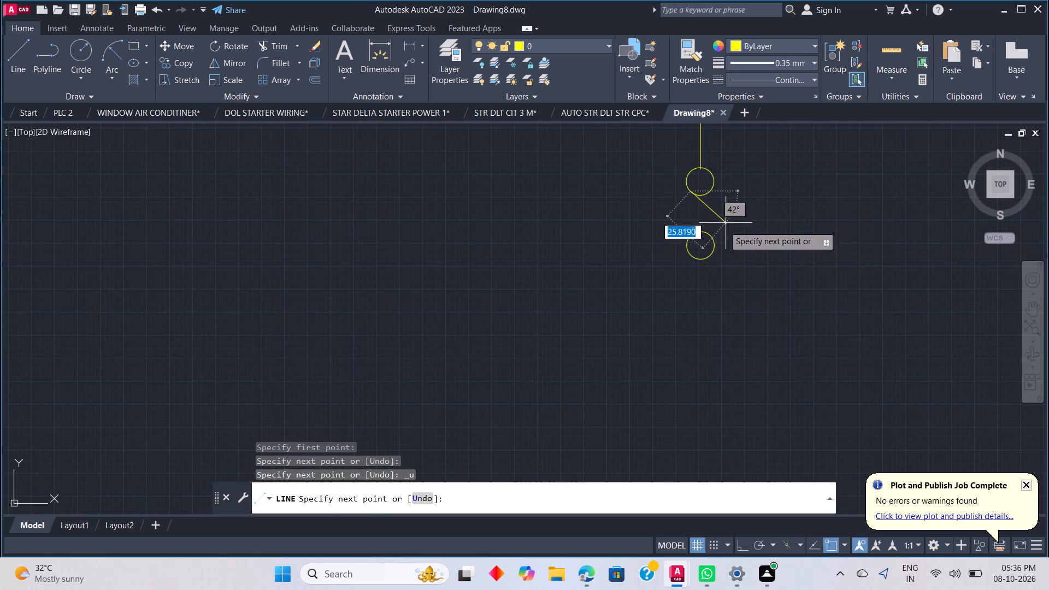
click(725, 235)
key(Escape)
Draw a vertical line about 157 units long down from the bottom of the left branch's lower switch circle, with Ortho on.
scroll(722, 245, down, 3)
middle_drag(719, 280, 688, 176)
scroll(687, 176, down, 1)
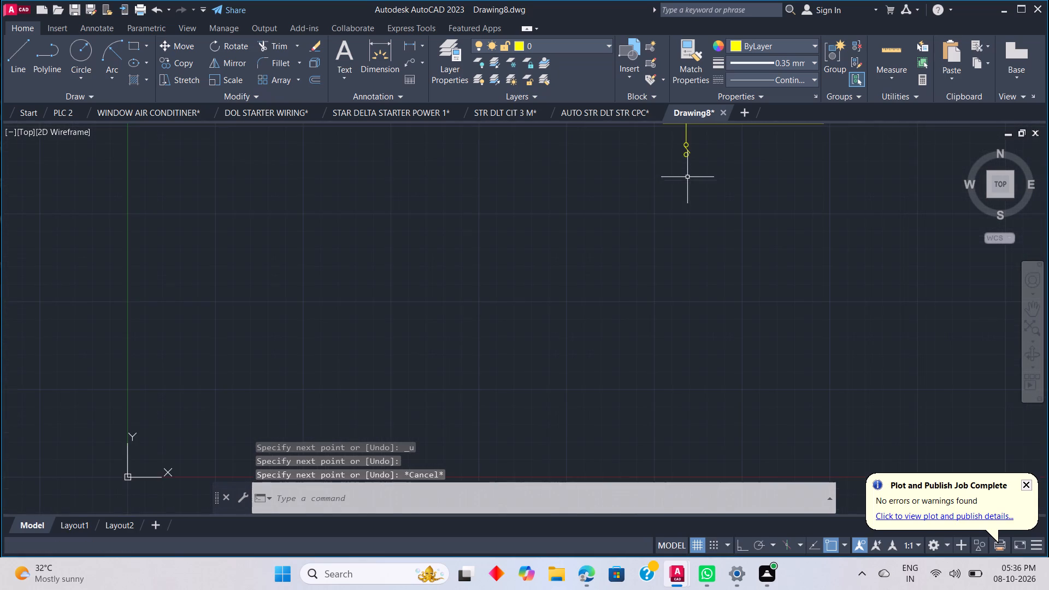
scroll(687, 177, down, 1)
text(L)
key(space)
scroll(687, 178, up, 3)
middle_click(687, 178)
middle_click(687, 178)
scroll(687, 178, down, 1)
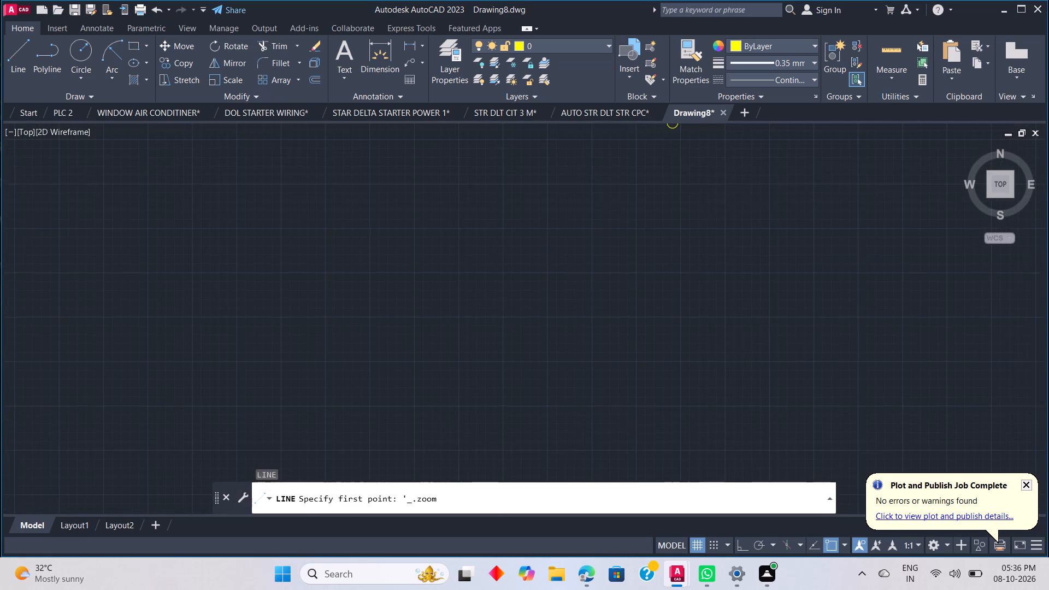
middle_drag(518, 362, 518, 361)
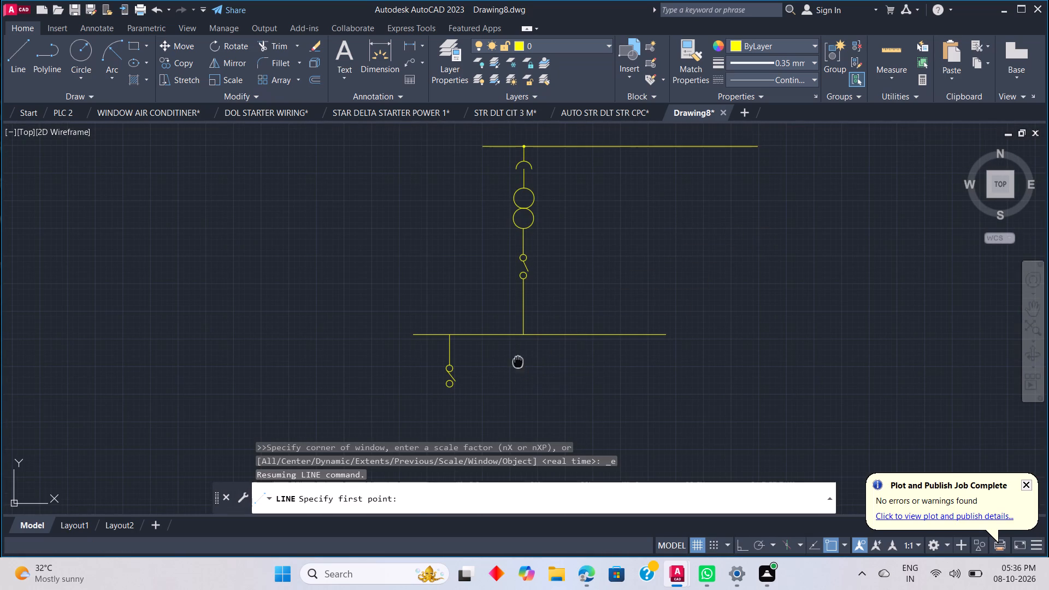
middle_drag(518, 361, 534, 329)
scroll(468, 380, up, 2)
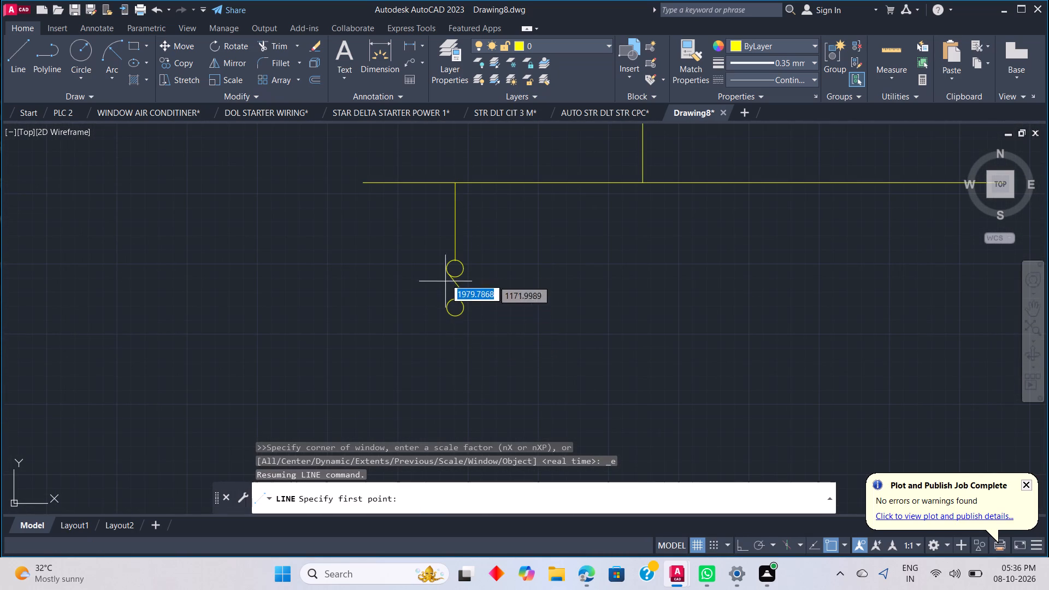
click(455, 317)
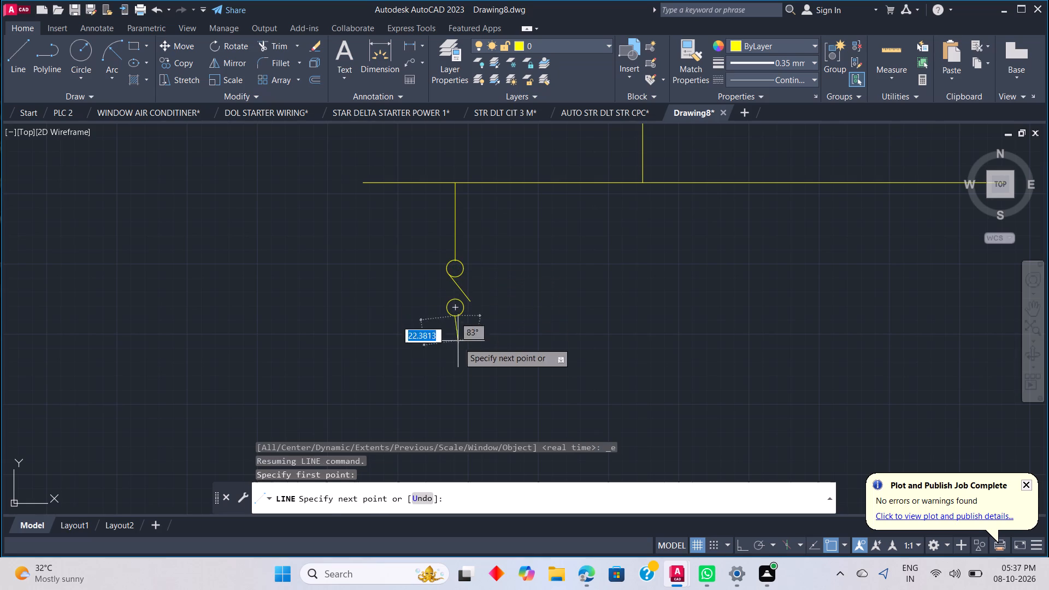
scroll(457, 380, down, 1)
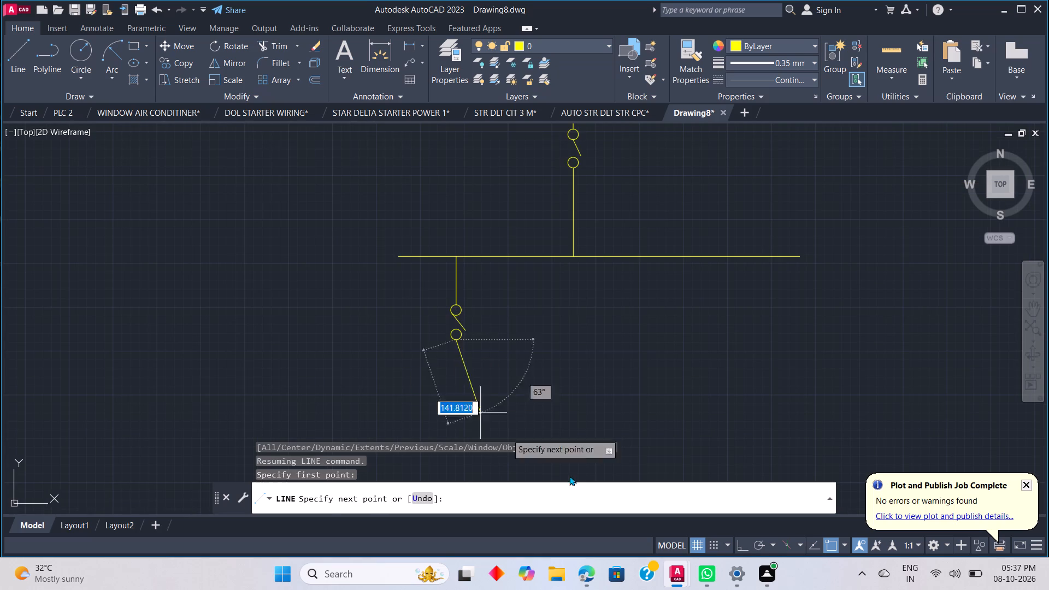
click(744, 547)
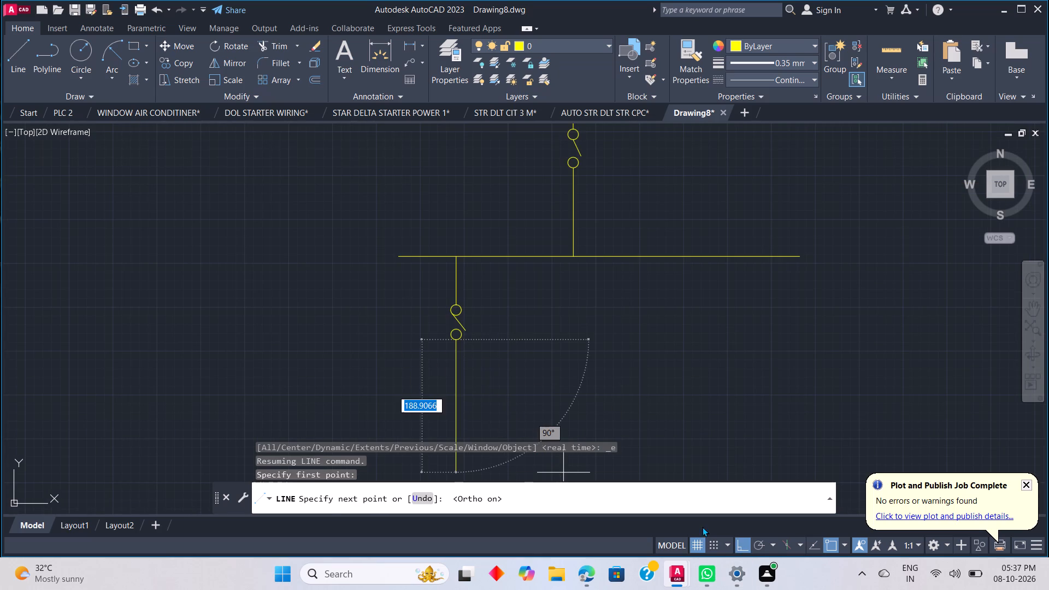
middle_drag(564, 429, 579, 251)
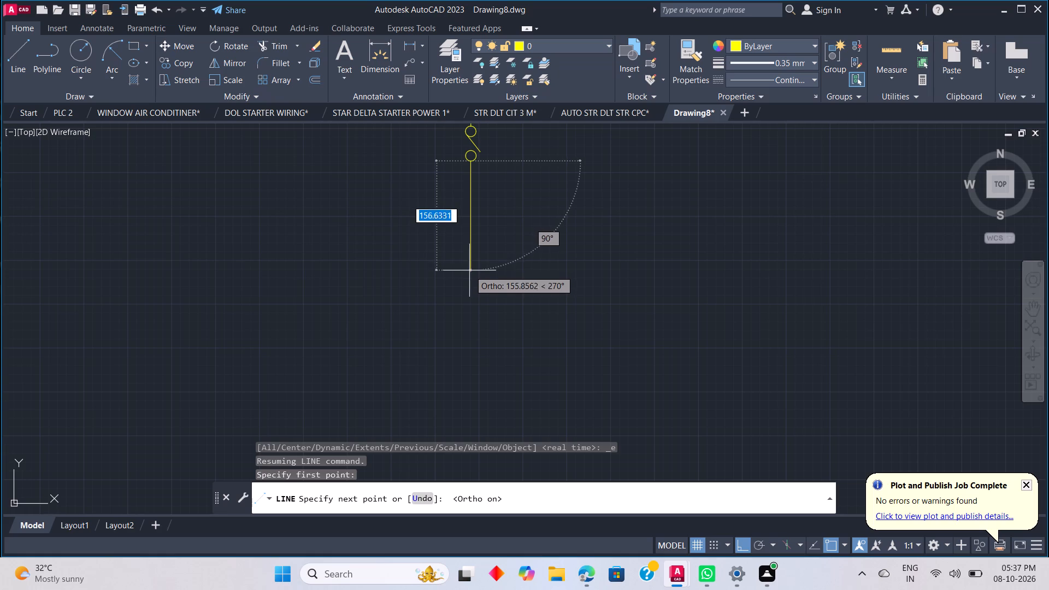
click(470, 272)
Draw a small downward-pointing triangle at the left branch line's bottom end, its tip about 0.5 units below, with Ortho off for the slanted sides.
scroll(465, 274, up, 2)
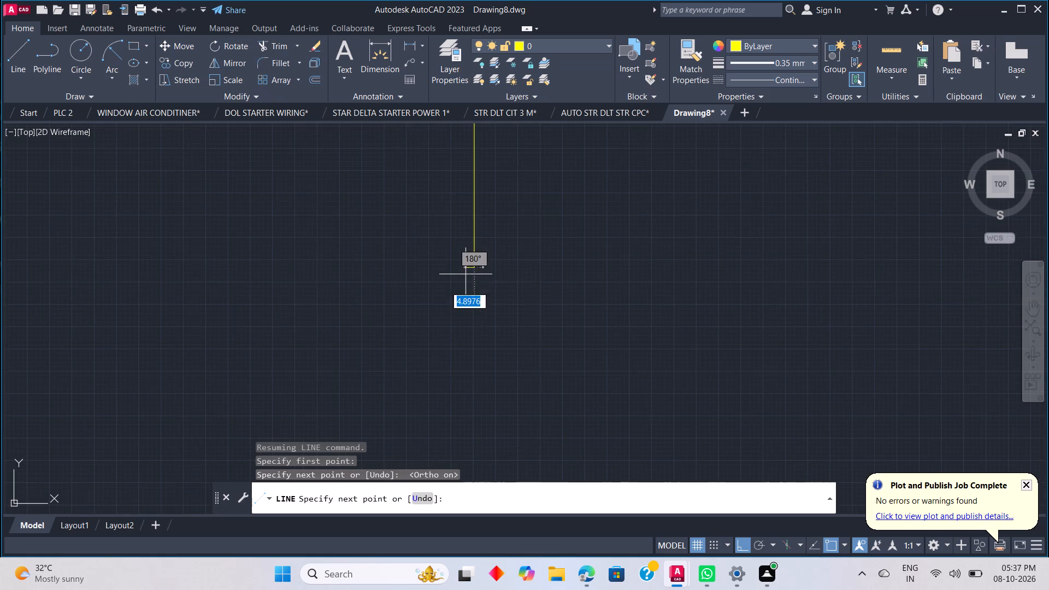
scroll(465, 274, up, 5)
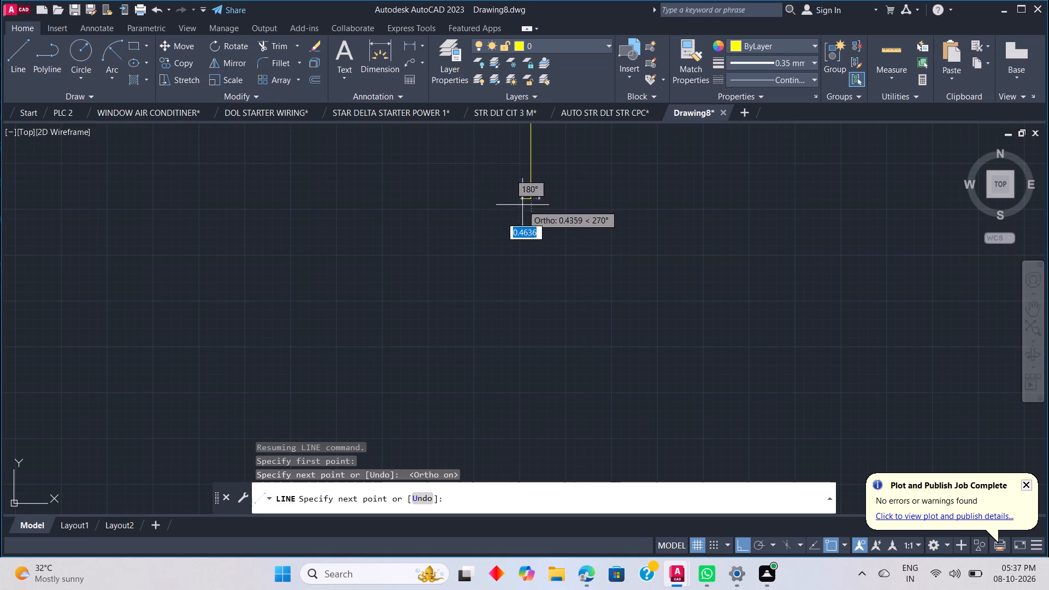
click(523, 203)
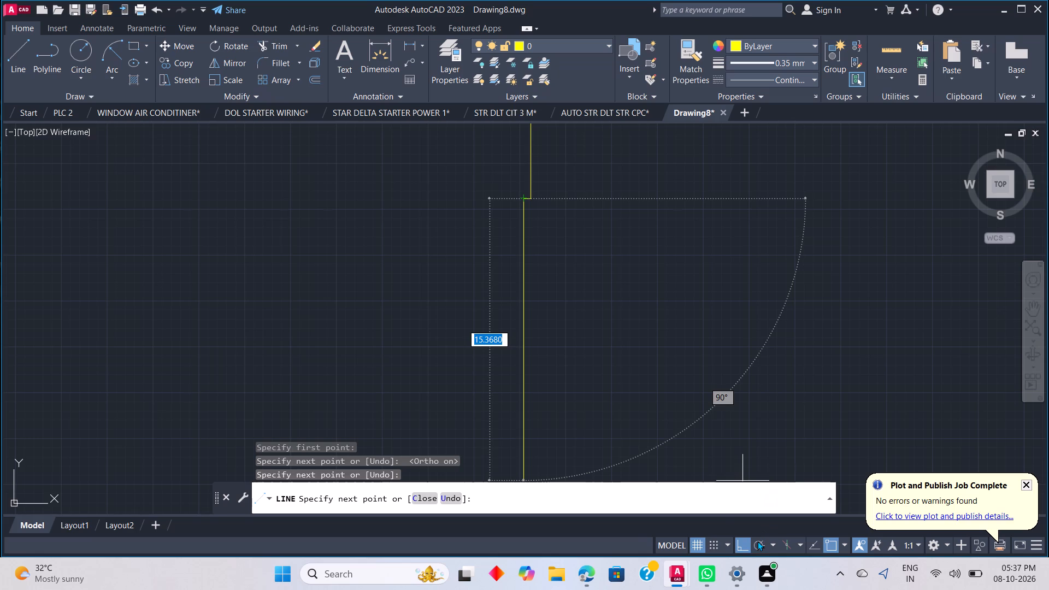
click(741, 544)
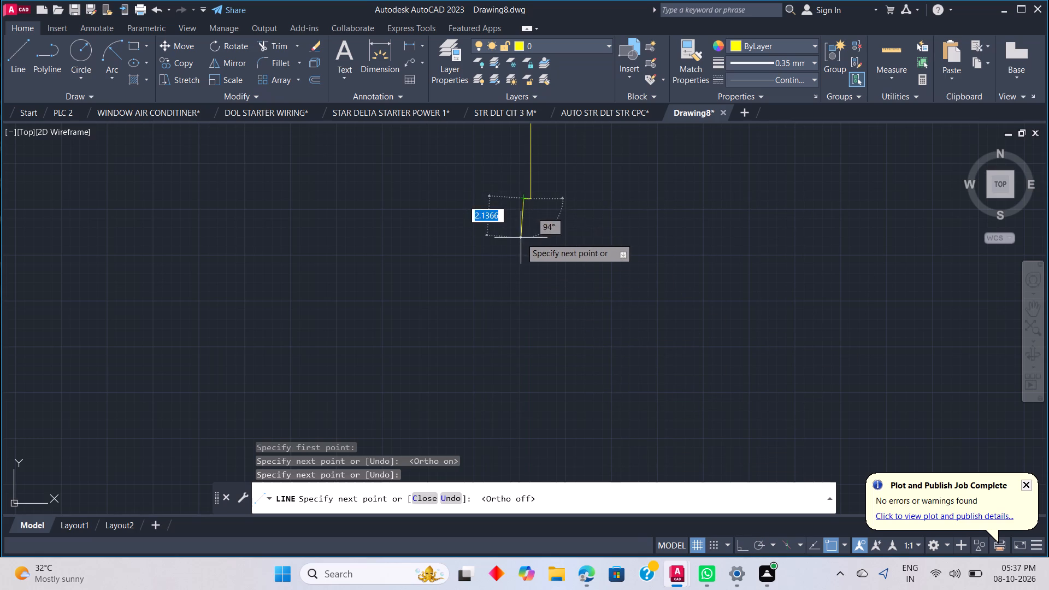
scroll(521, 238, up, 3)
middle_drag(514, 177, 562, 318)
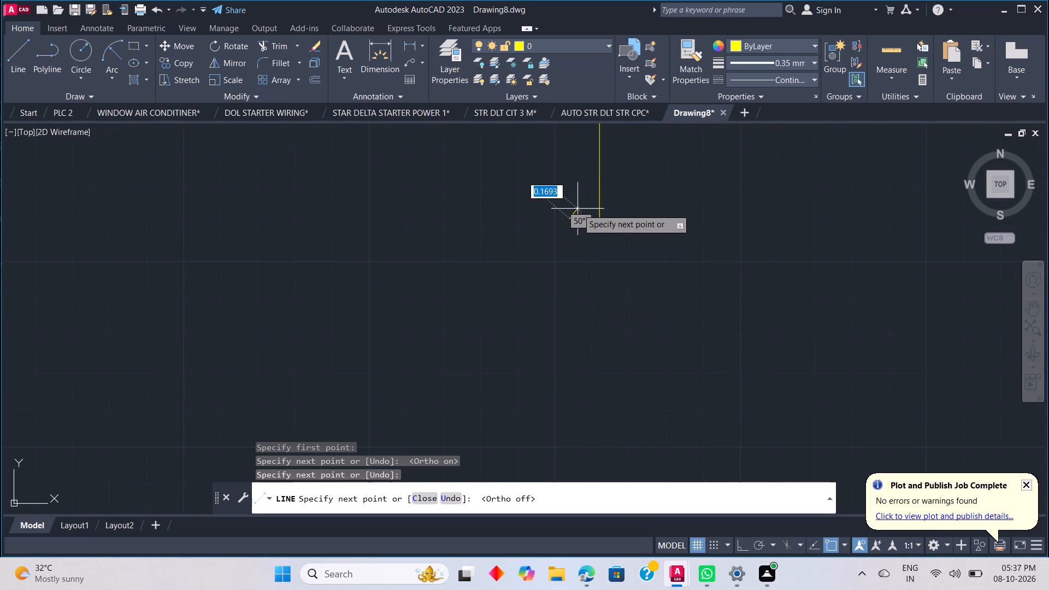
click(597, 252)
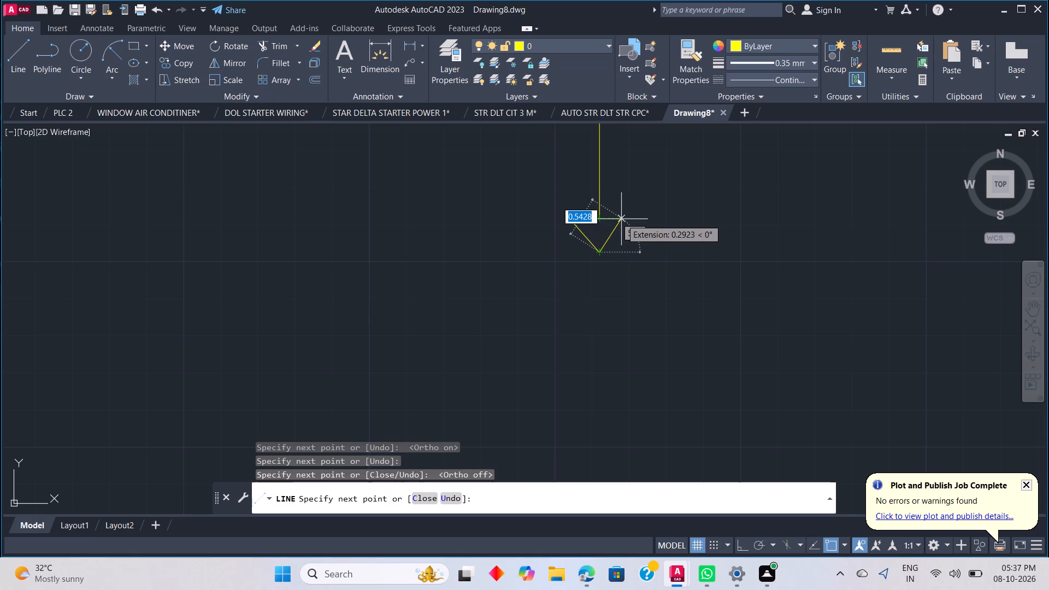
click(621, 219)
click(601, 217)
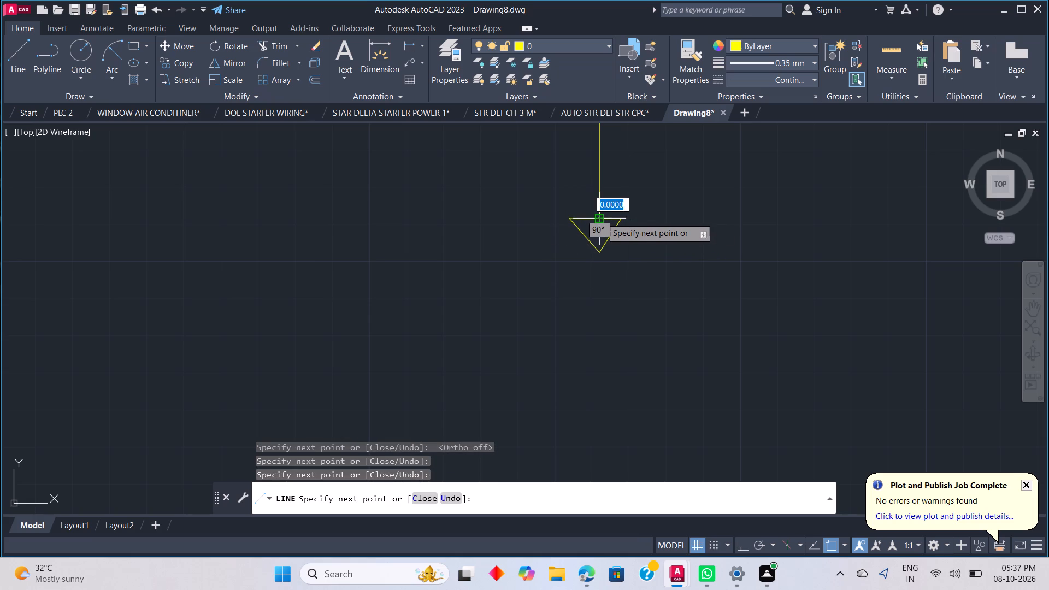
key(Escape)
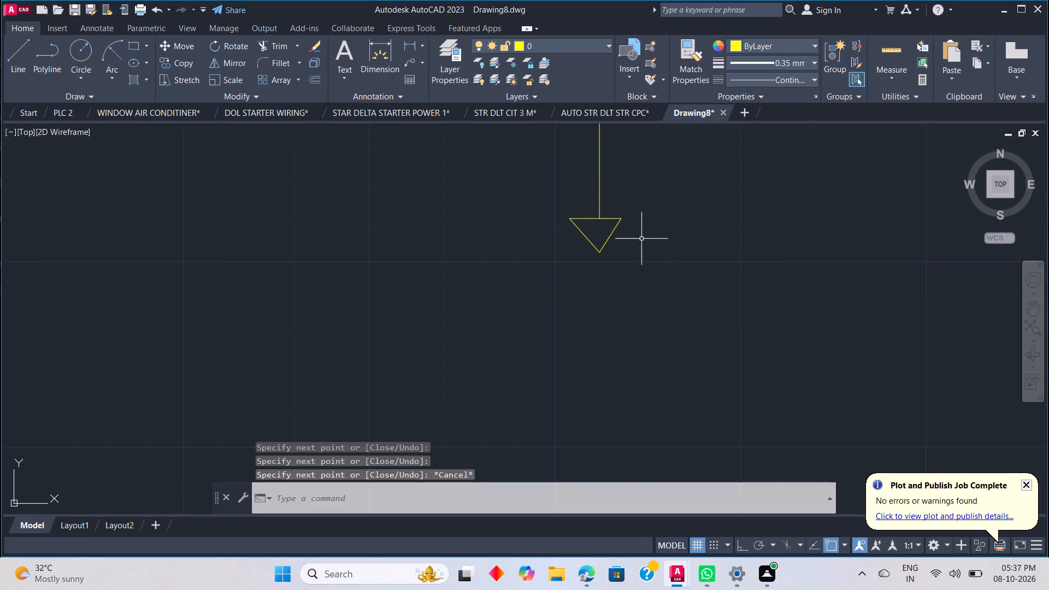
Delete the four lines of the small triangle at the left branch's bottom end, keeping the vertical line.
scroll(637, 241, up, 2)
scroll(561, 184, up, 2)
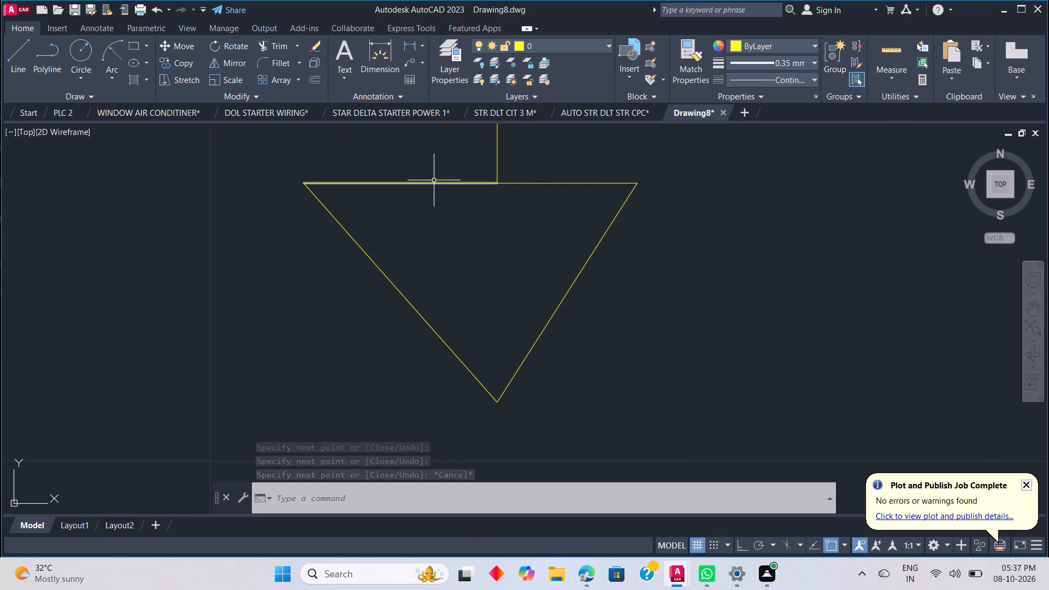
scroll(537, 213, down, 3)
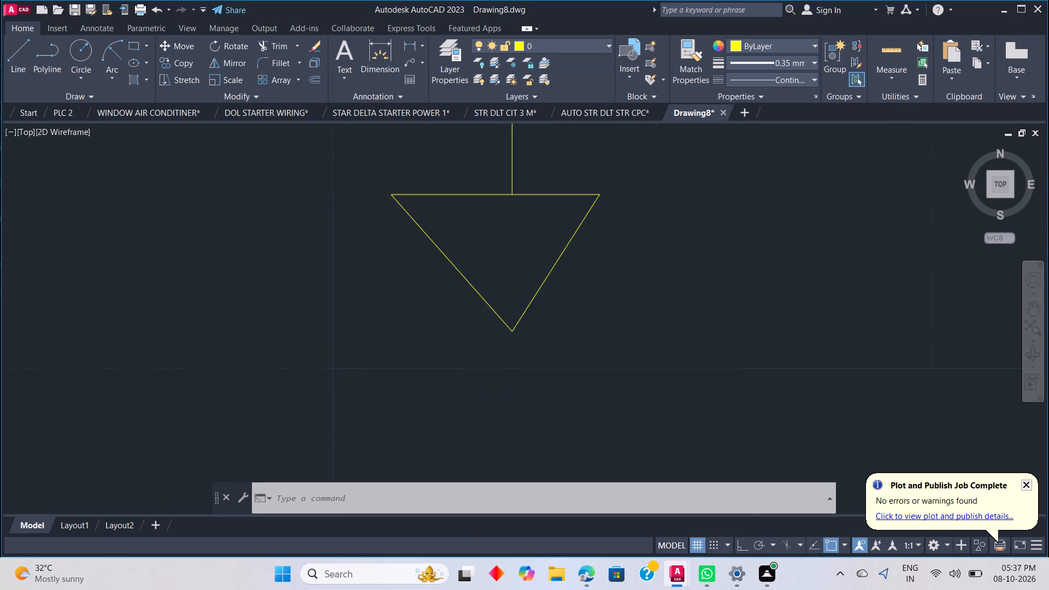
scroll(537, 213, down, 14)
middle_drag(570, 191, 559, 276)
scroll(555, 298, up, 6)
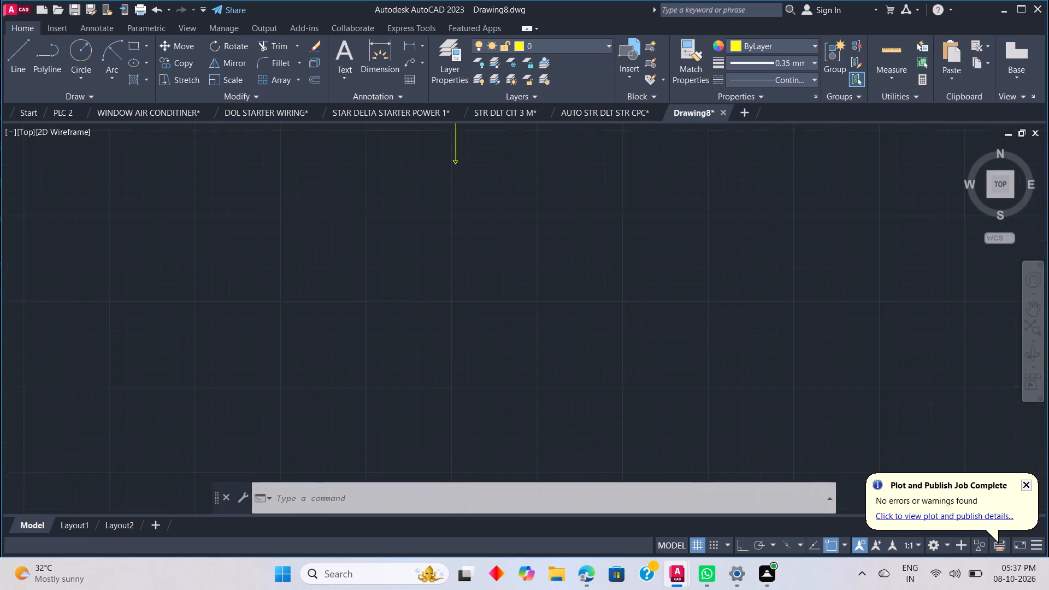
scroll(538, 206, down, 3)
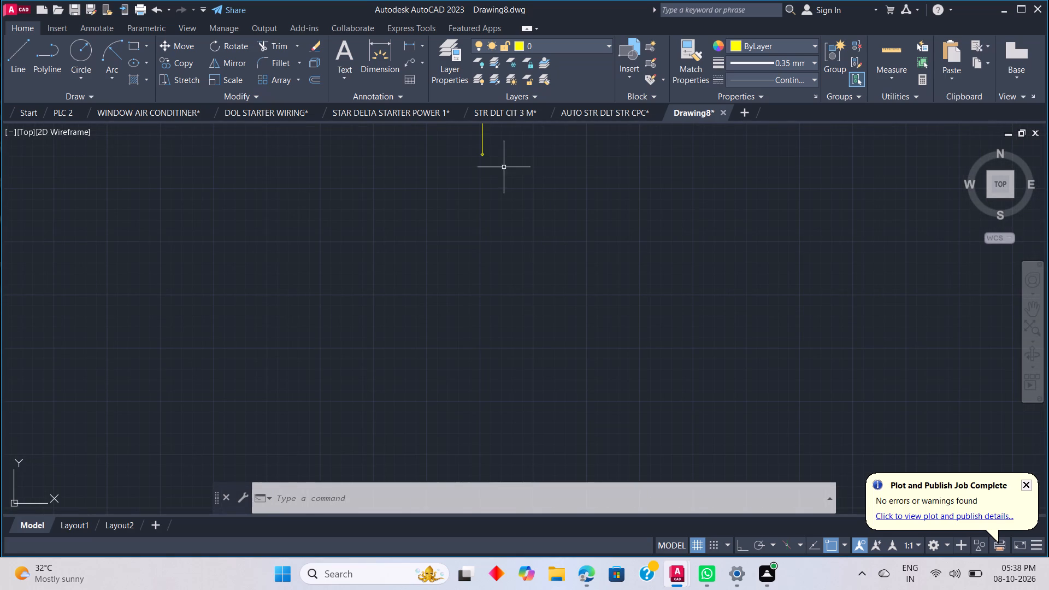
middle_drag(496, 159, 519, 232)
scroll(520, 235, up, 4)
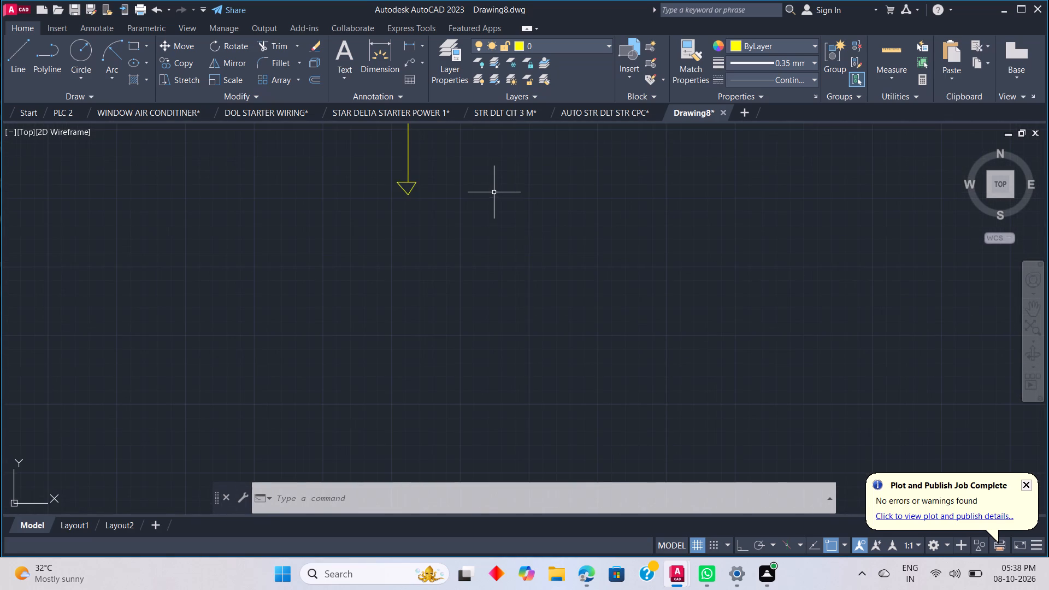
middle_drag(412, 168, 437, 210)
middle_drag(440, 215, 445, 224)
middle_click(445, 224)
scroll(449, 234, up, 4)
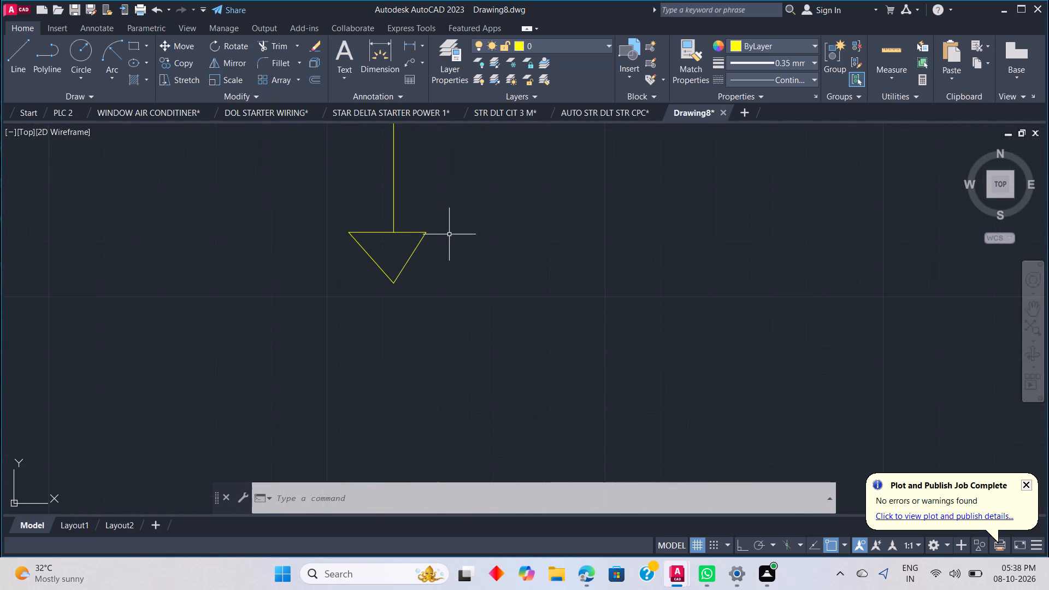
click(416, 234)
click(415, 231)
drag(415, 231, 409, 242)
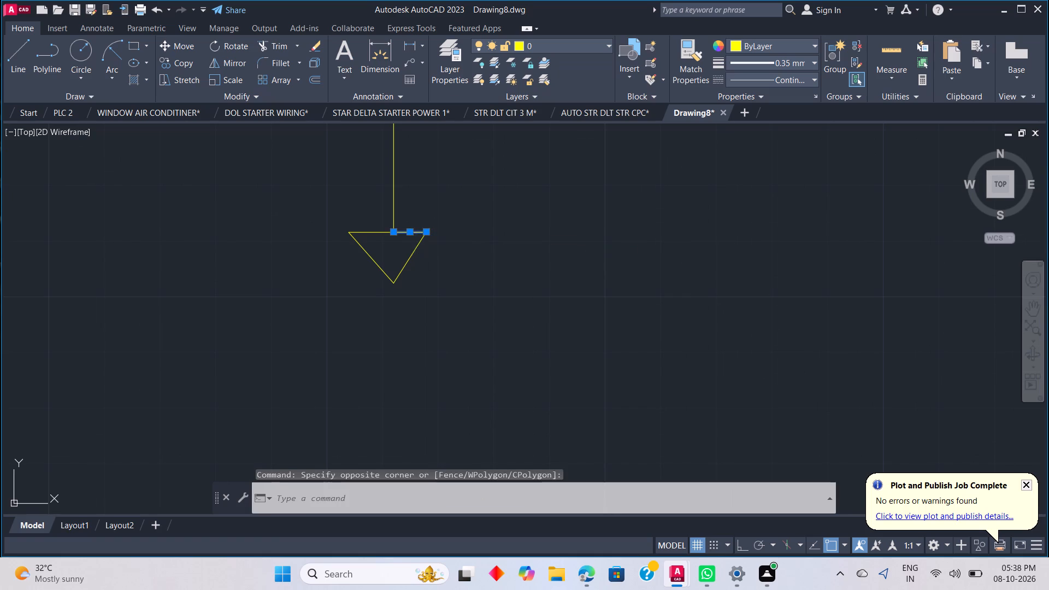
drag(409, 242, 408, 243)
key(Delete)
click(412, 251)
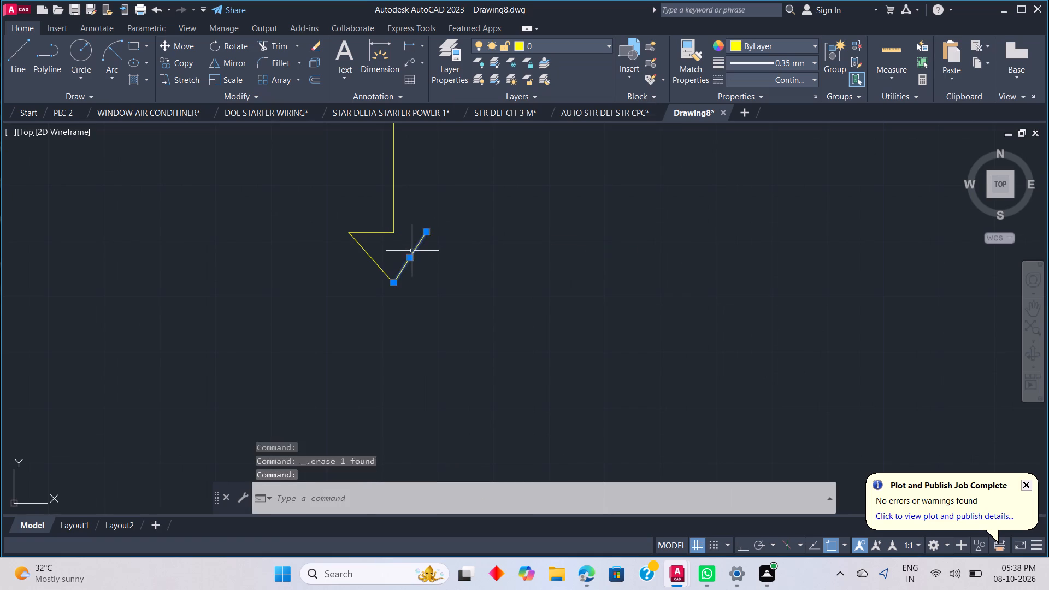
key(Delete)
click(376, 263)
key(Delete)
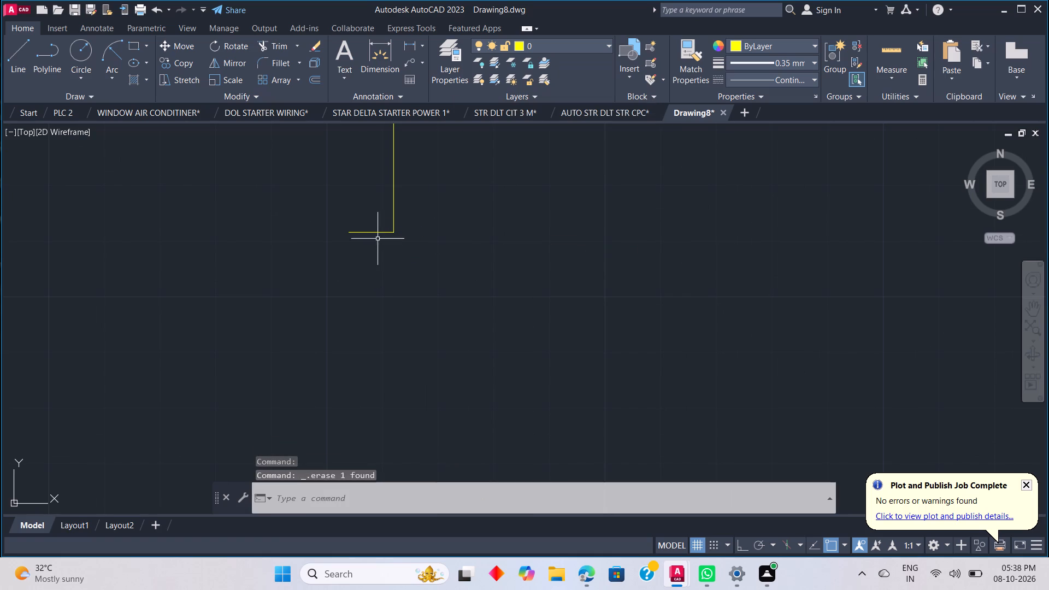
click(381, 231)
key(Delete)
Draw a larger downward arrowhead triangle at the left branch line's bottom end, about 1 unit wide with its tip about 0.73 units below.
text(L)
key(space)
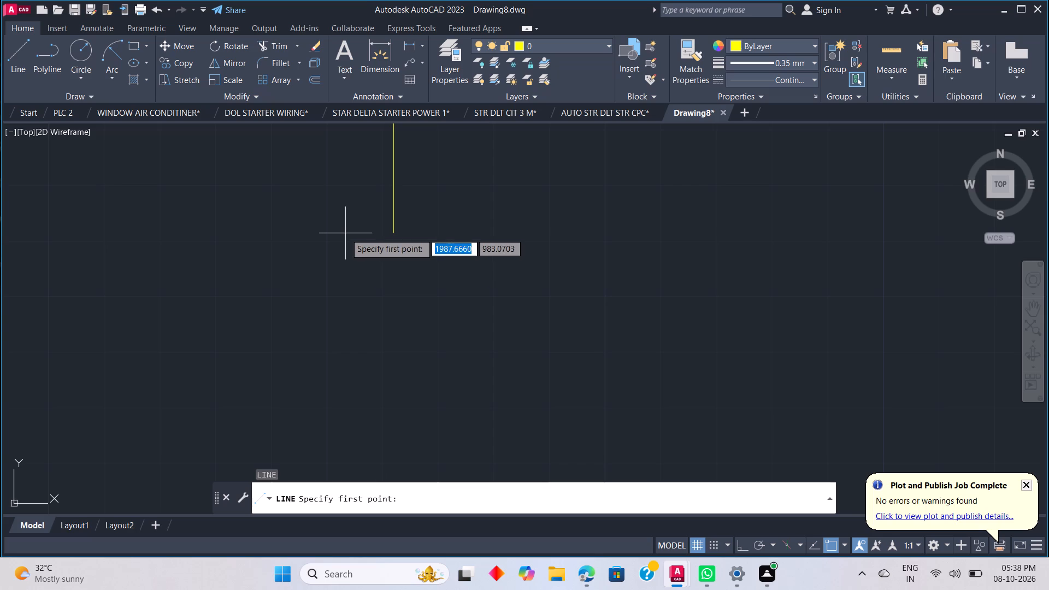
click(345, 232)
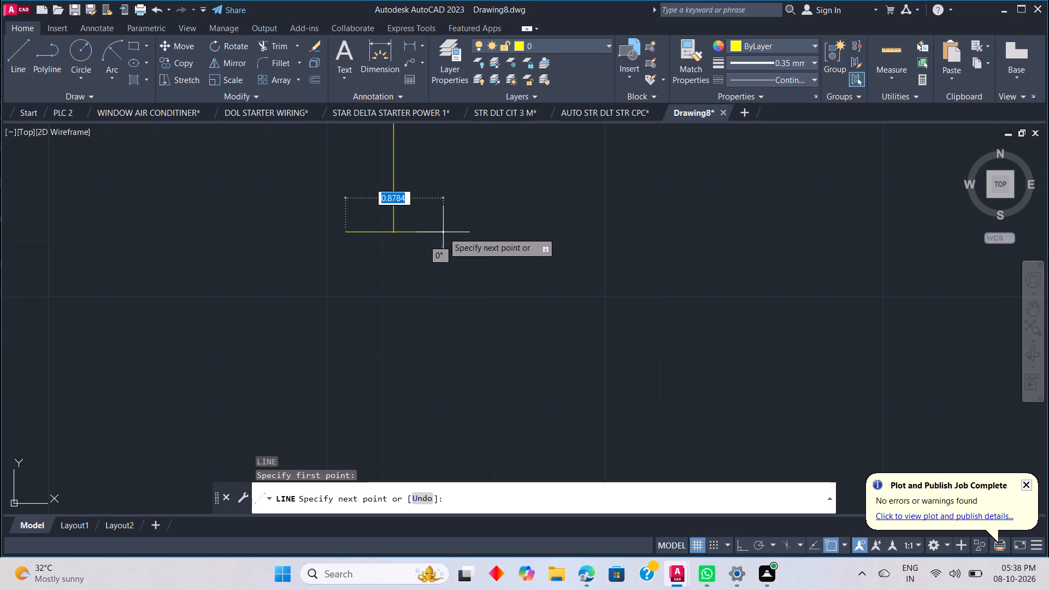
click(443, 232)
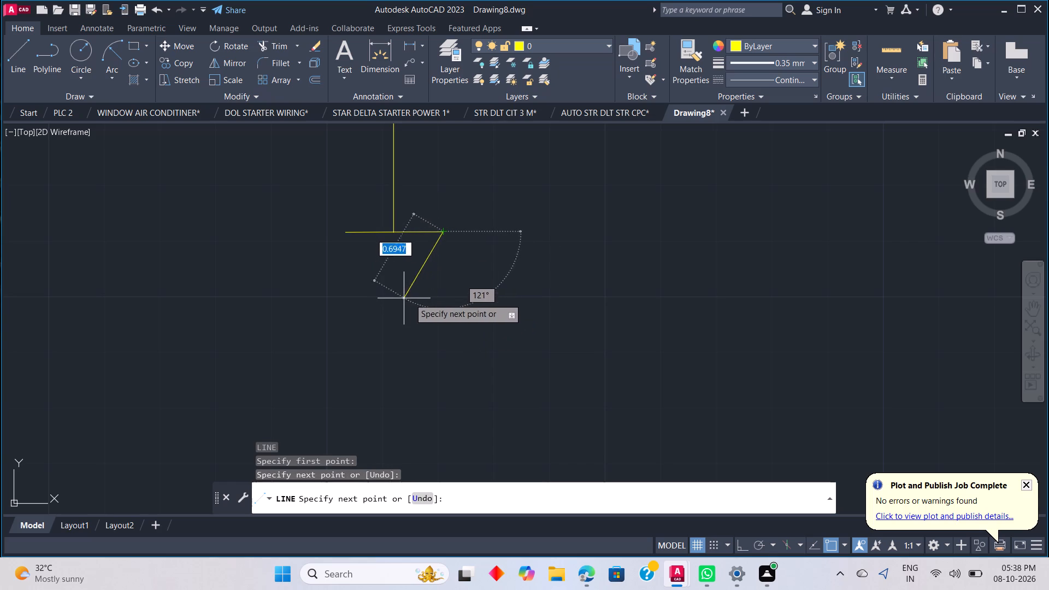
key(ctrl+z)
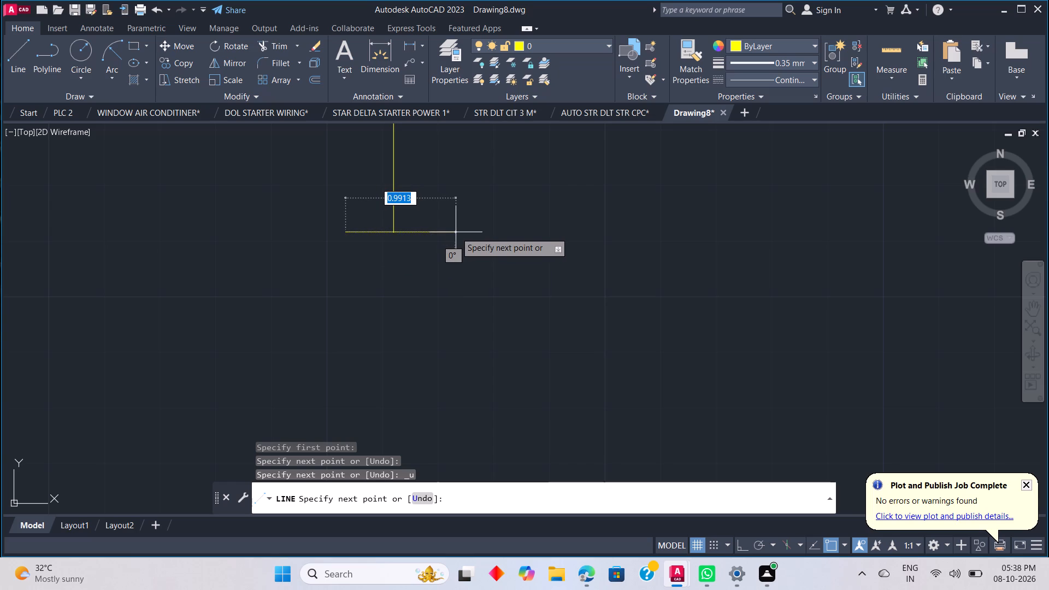
click(457, 231)
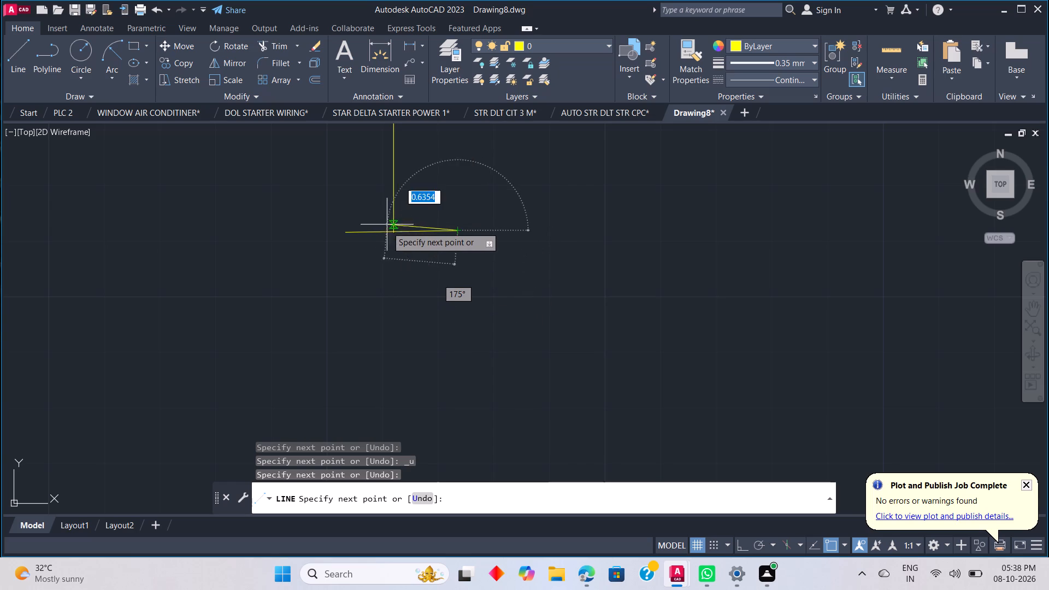
click(396, 315)
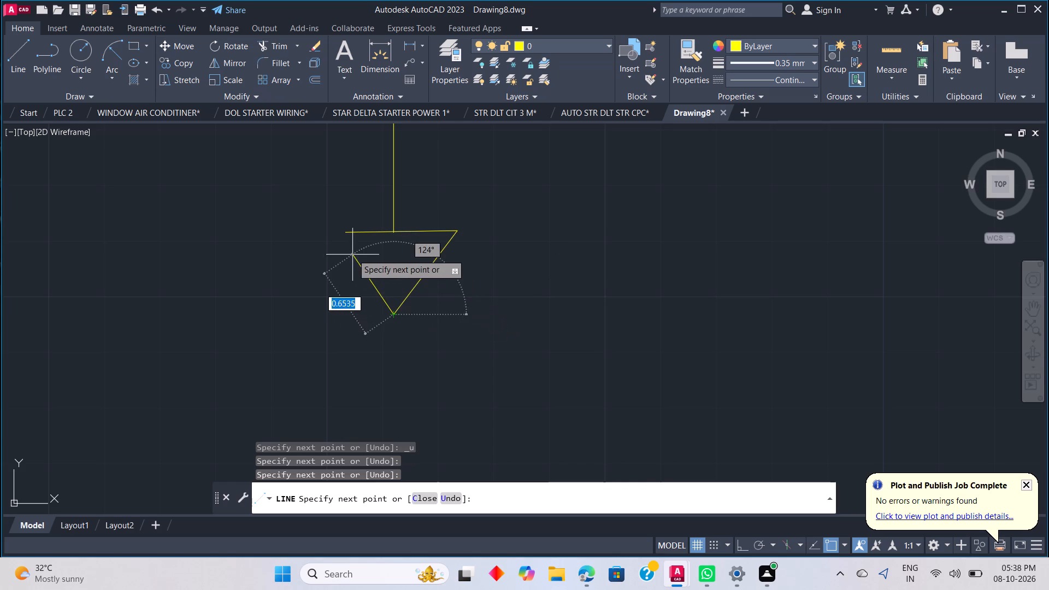
click(341, 231)
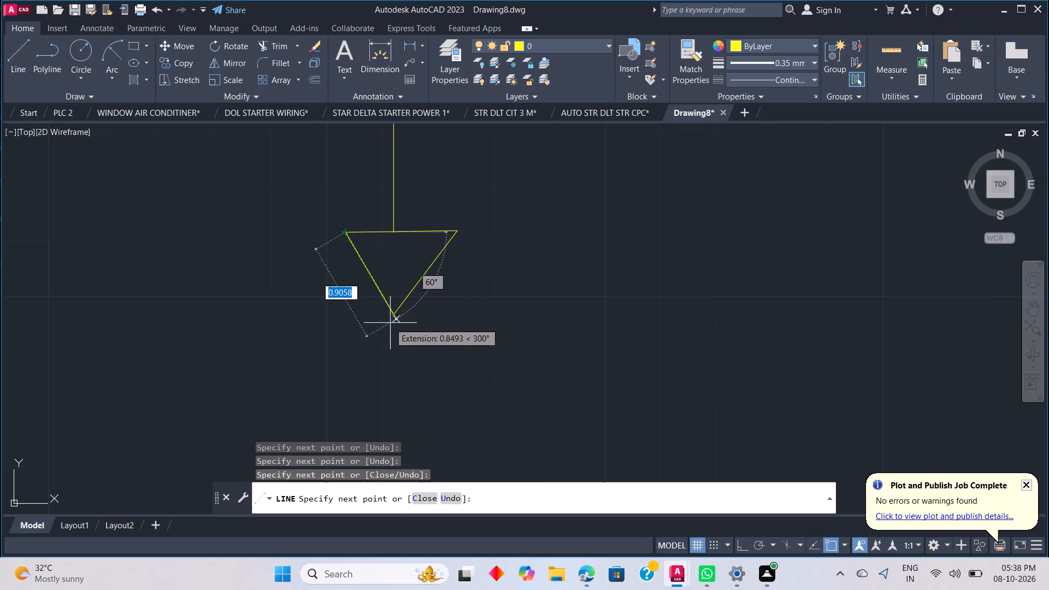
key(Escape)
Draw a short horizontal line crossing the left branch line about two-thirds of the way down below its switch, with Ortho on.
scroll(402, 288, down, 5)
scroll(473, 280, down, 2)
middle_drag(529, 211, 532, 242)
scroll(540, 222, down, 2)
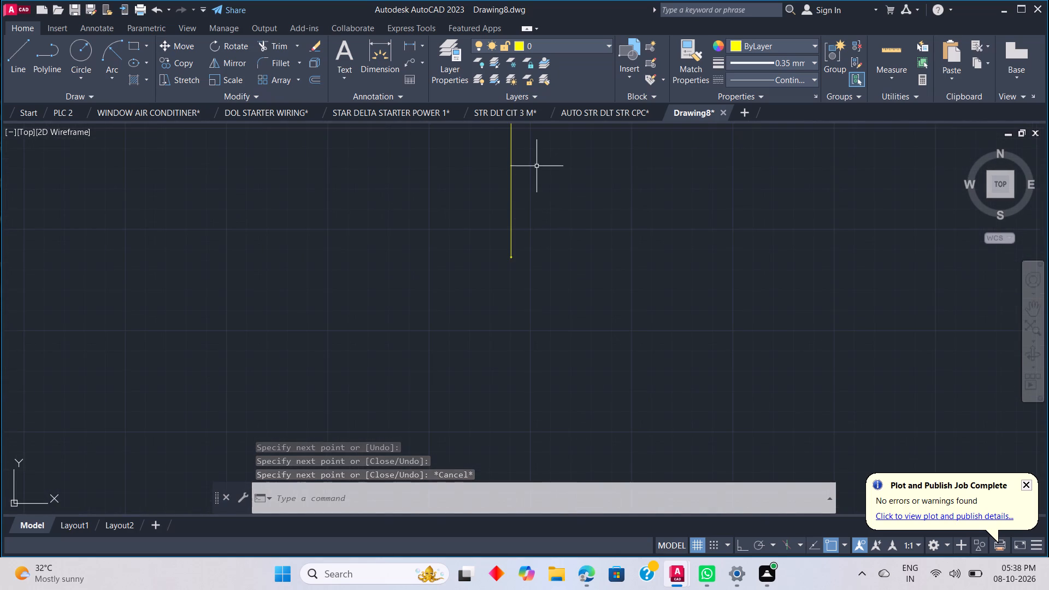
scroll(537, 163, down, 1)
middle_click(537, 163)
middle_drag(537, 163, 527, 206)
middle_drag(512, 234, 504, 248)
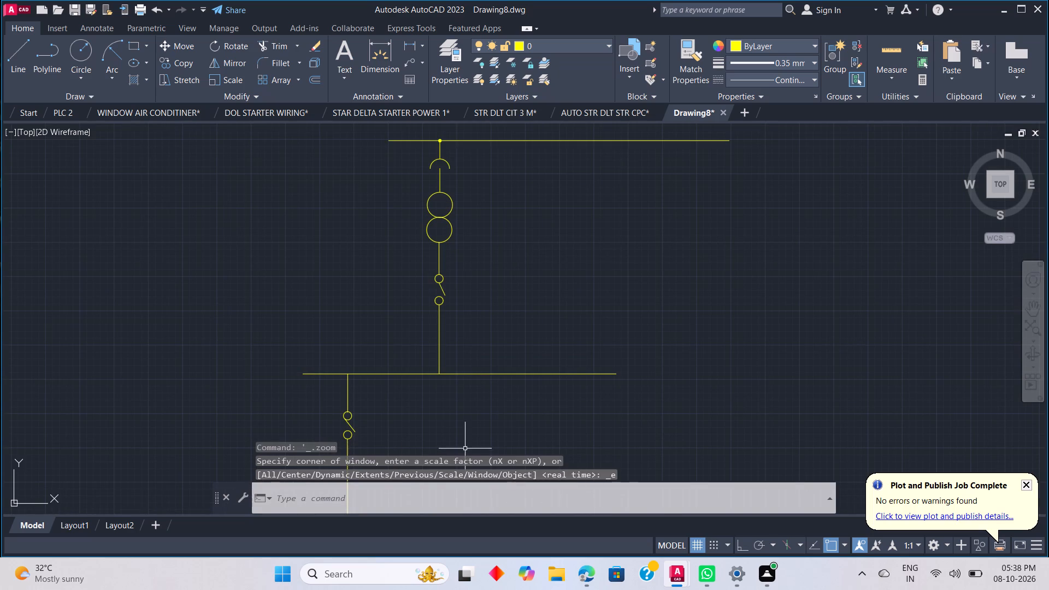
scroll(462, 379, down, 2)
scroll(432, 409, up, 1)
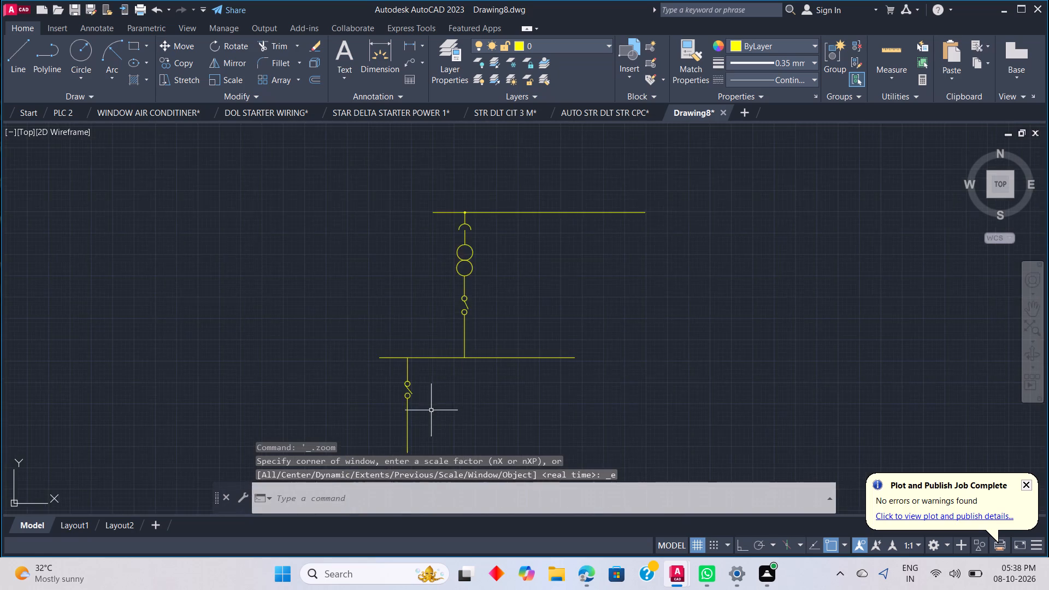
scroll(431, 410, up, 1)
scroll(513, 306, down, 2)
middle_drag(499, 344, 506, 268)
scroll(506, 268, up, 3)
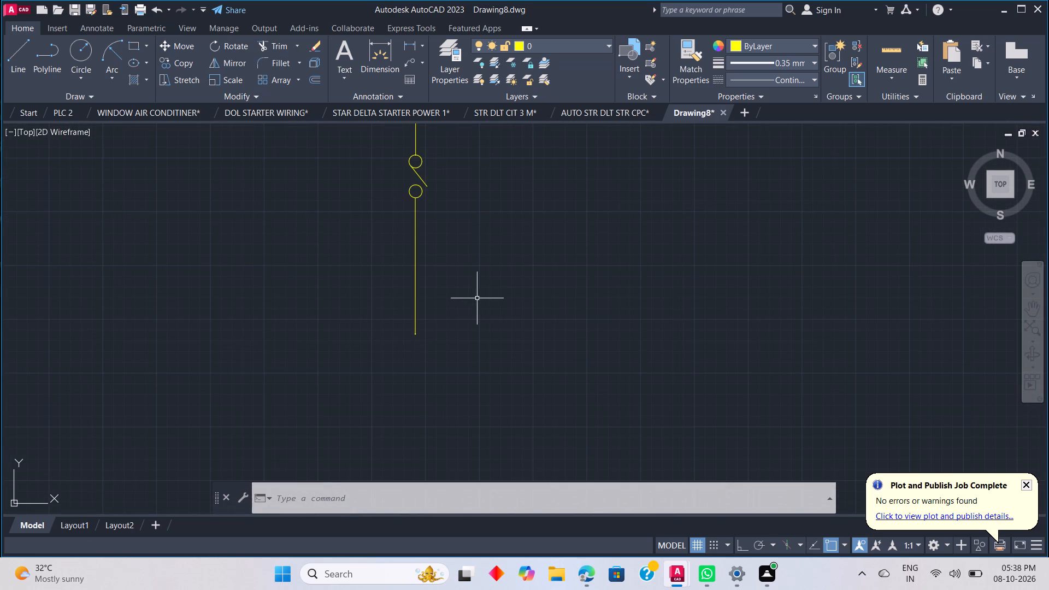
text(L)
key(space)
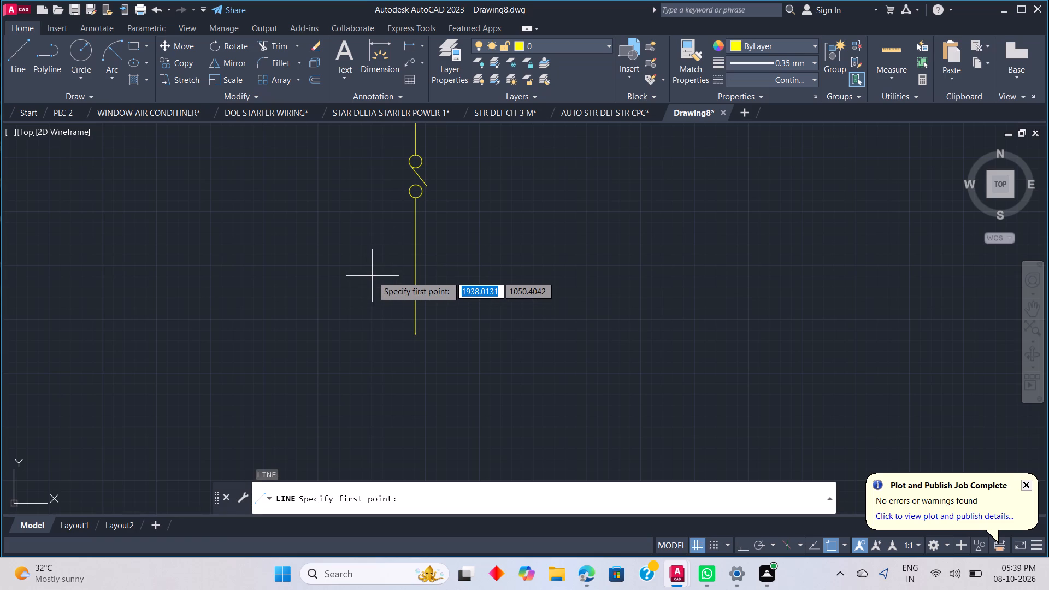
click(375, 284)
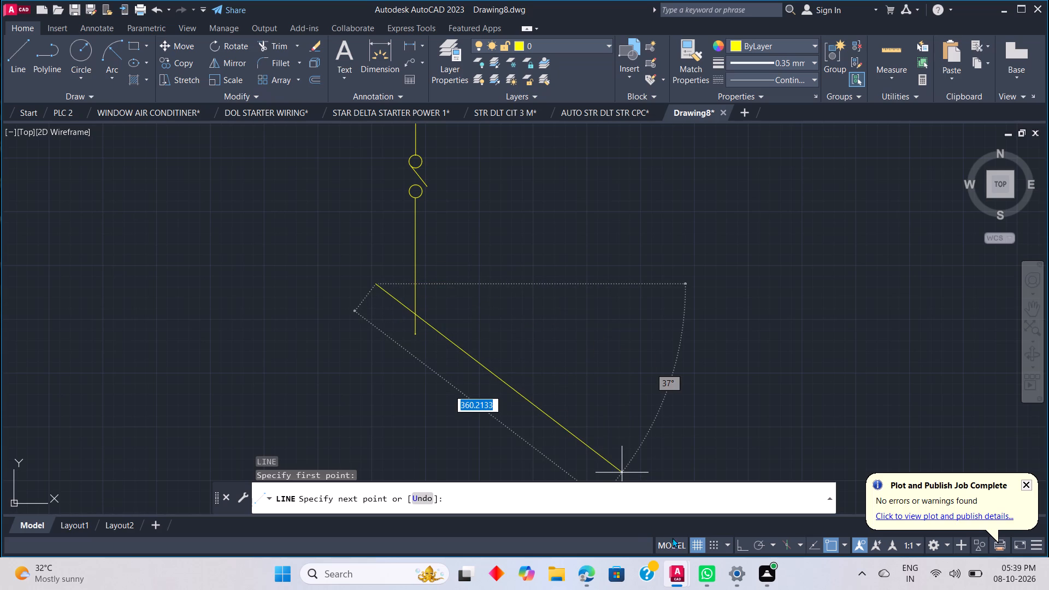
click(742, 541)
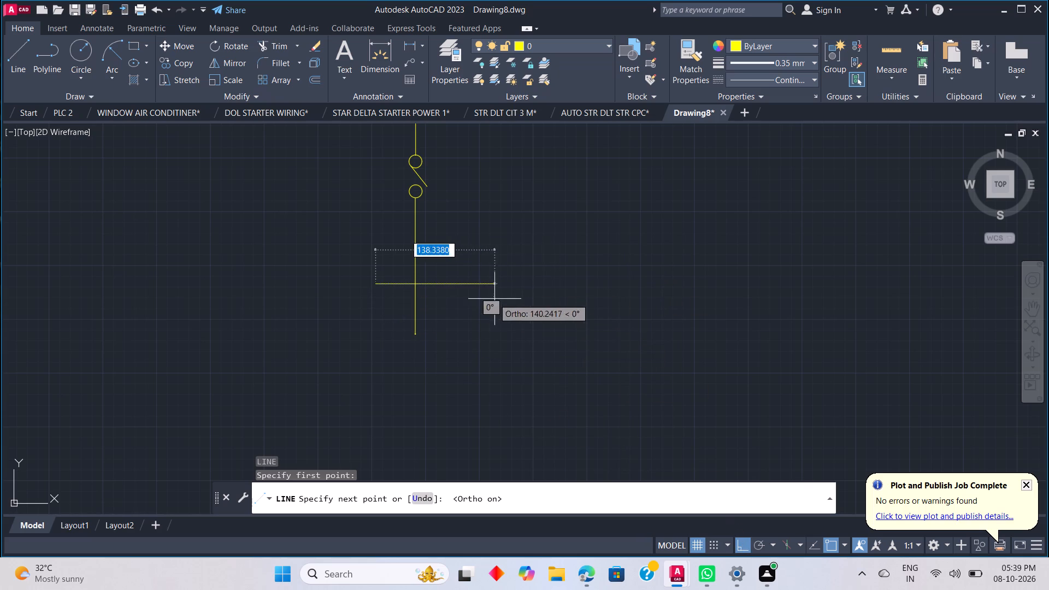
click(464, 284)
key(Escape)
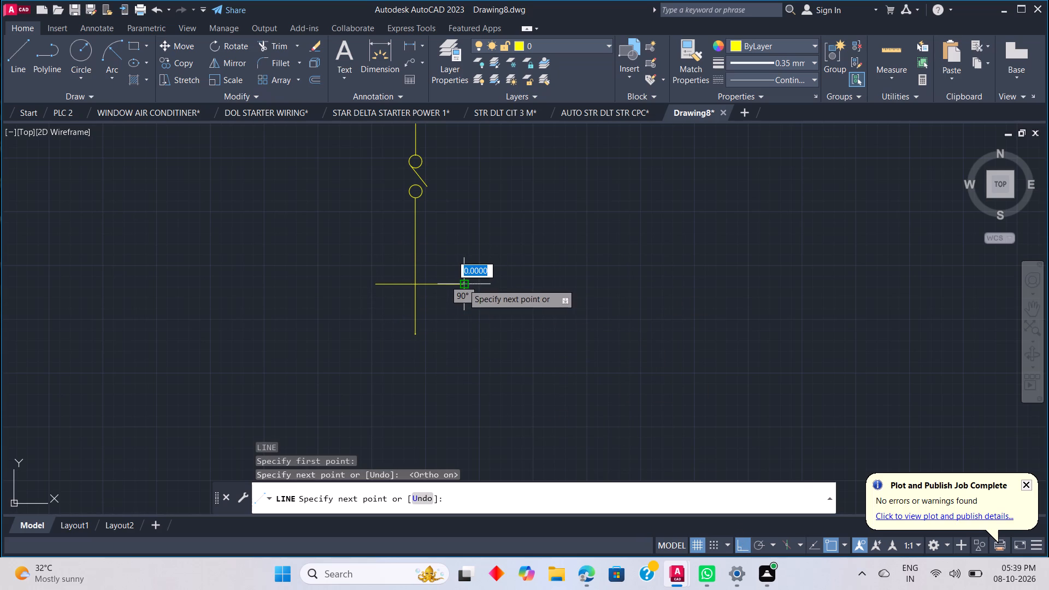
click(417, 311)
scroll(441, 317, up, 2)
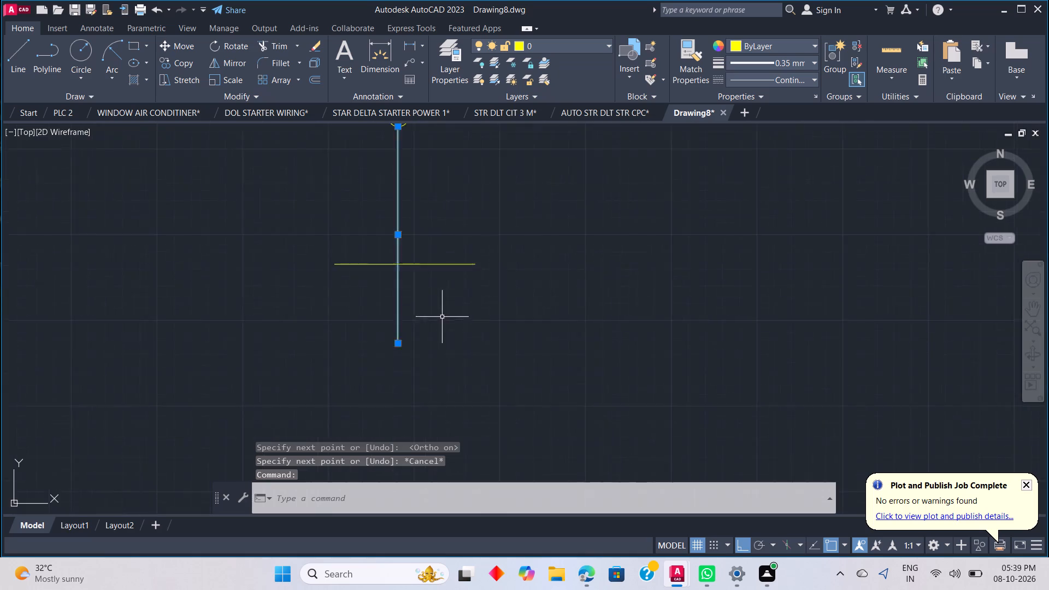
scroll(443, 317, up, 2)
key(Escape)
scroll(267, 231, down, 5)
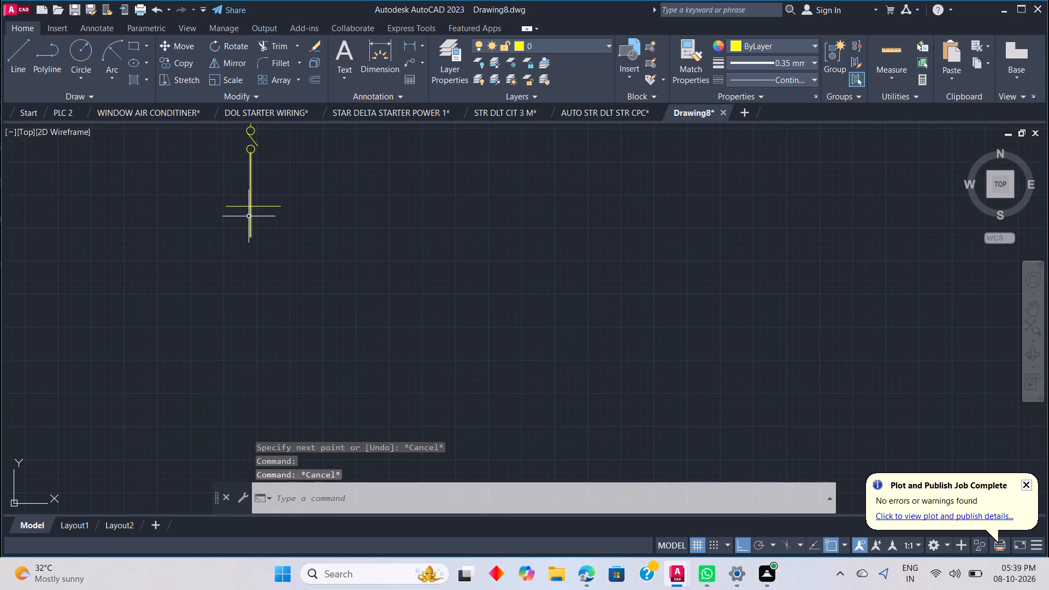
Trim off the part of the left branch line that extends below the short horizontal crossing line.
text(TR)
key(space)
drag(245, 221, 253, 225)
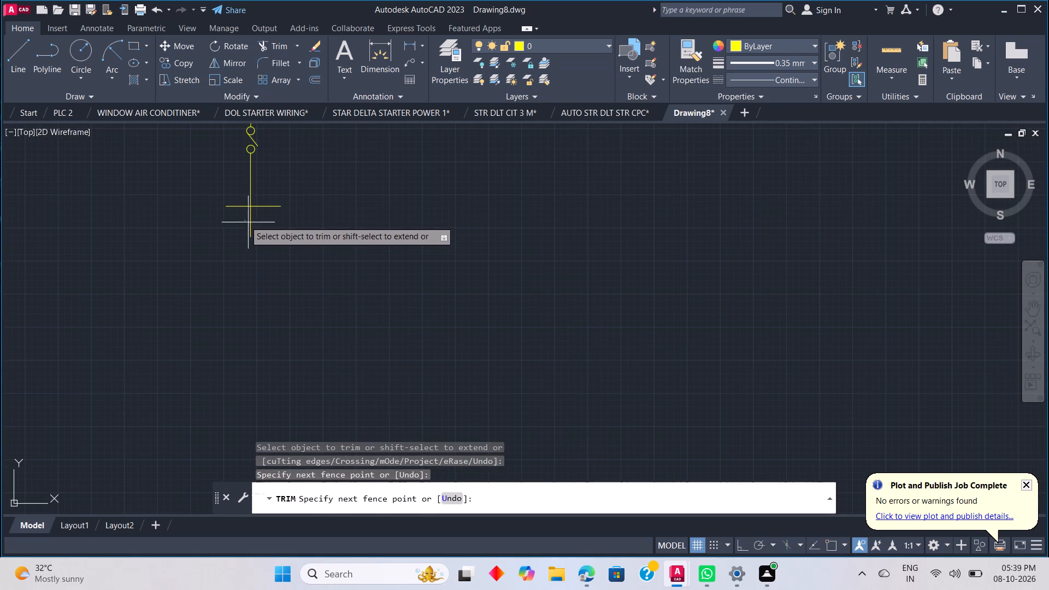
drag(253, 225, 276, 232)
Trim away pieces of the detached arrowhead left below the shortened left branch line.
scroll(238, 239, up, 3)
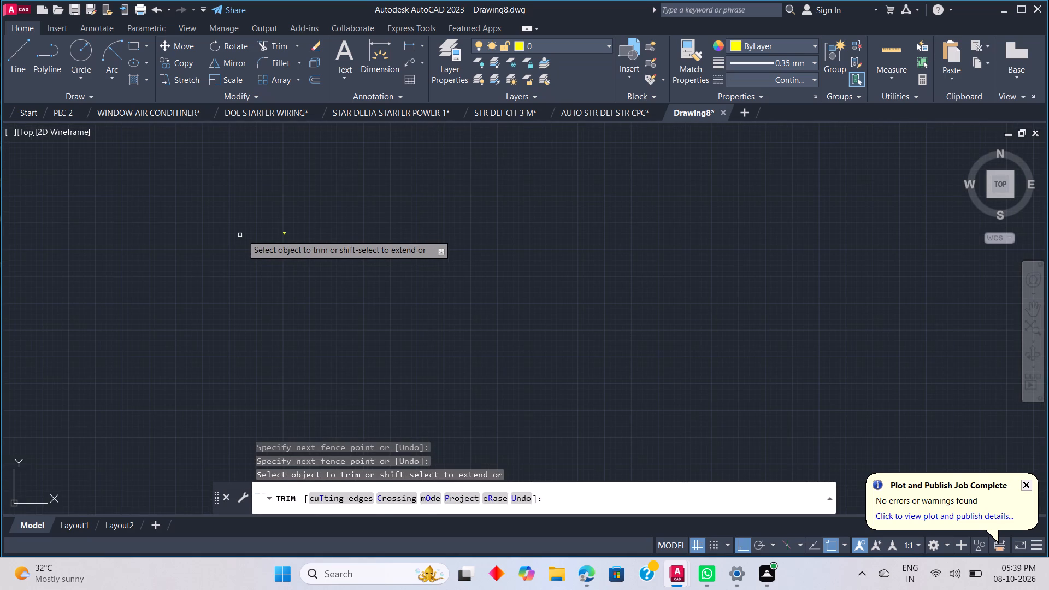
drag(270, 222, 305, 244)
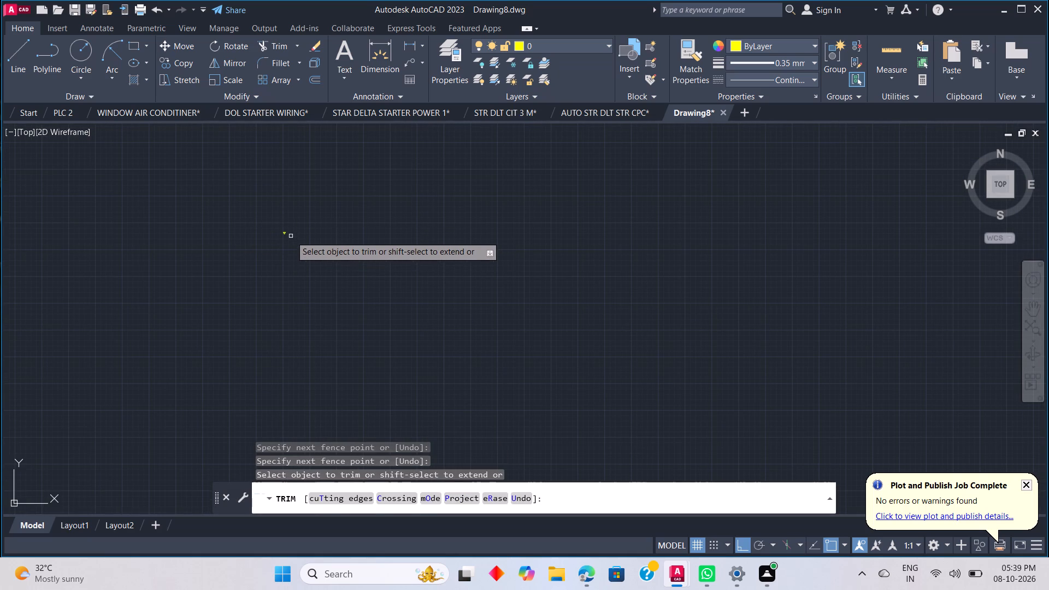
click(287, 234)
click(281, 232)
drag(281, 232, 287, 233)
click(287, 233)
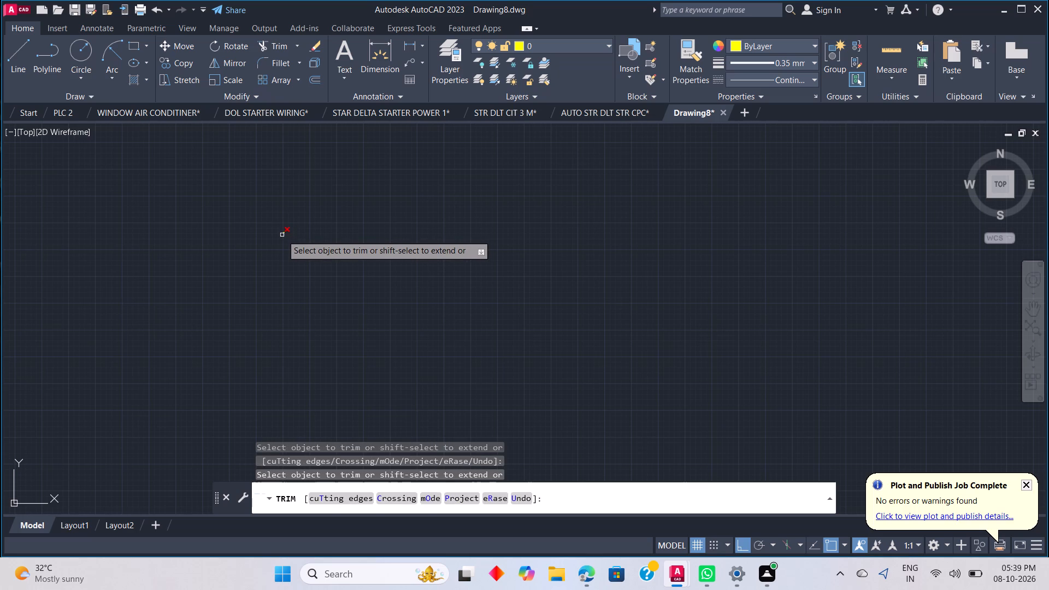
click(282, 235)
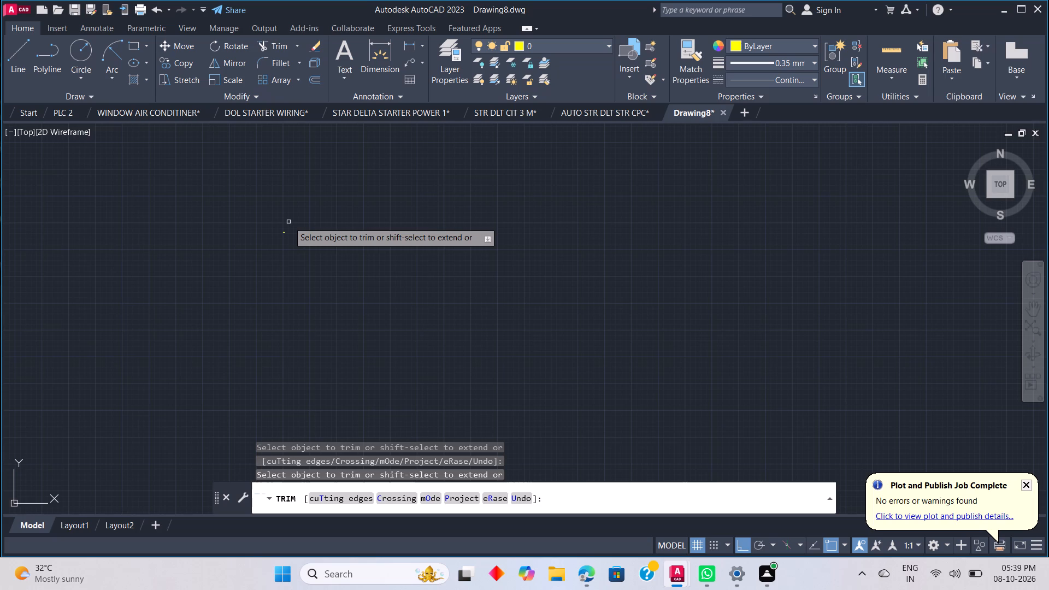
key(Return)
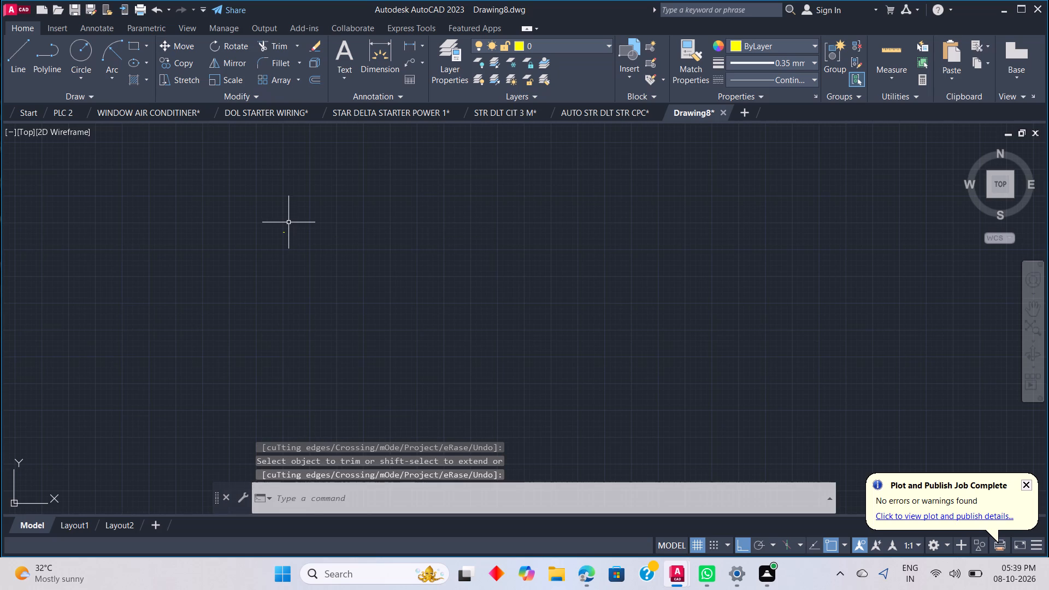
Delete the remaining tiny fragments of the detached arrowhead below the left branch line.
scroll(288, 222, down, 3)
scroll(291, 240, up, 4)
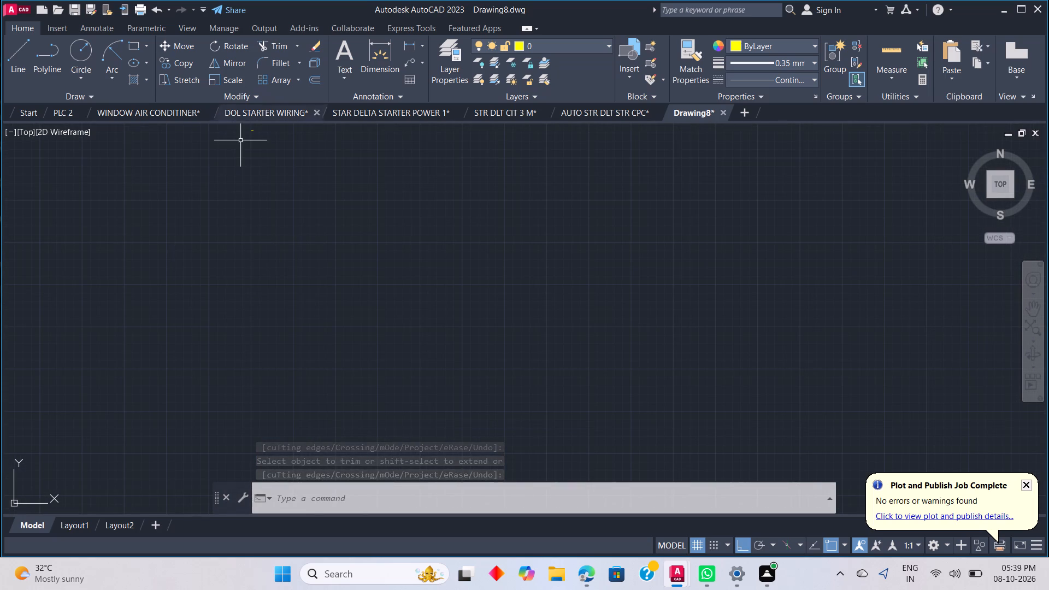
middle_click(239, 135)
middle_click(239, 135)
scroll(284, 153, down, 2)
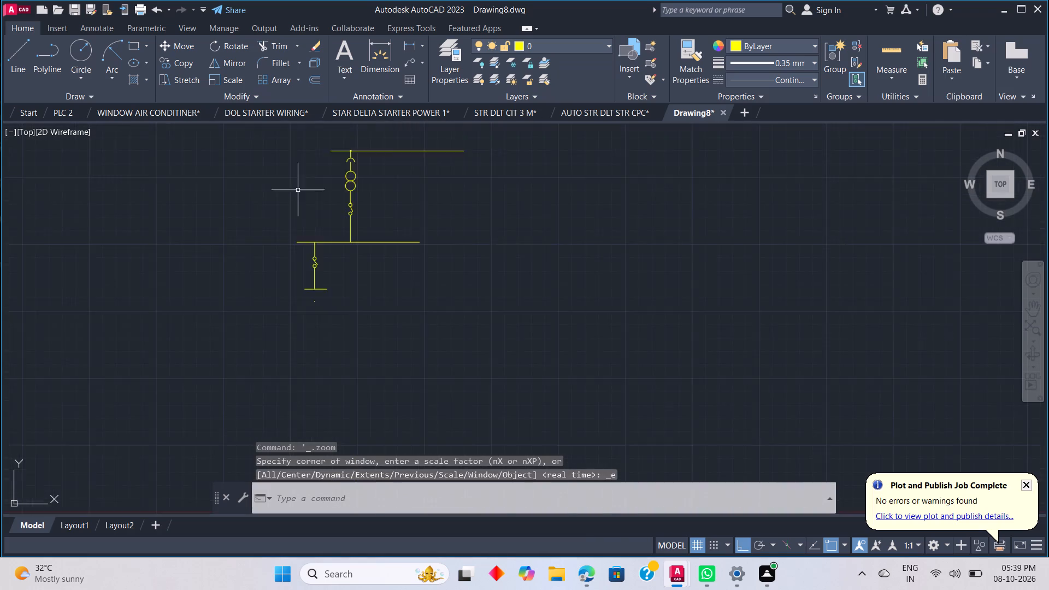
scroll(319, 215, down, 1)
scroll(353, 277, up, 3)
scroll(188, 240, up, 2)
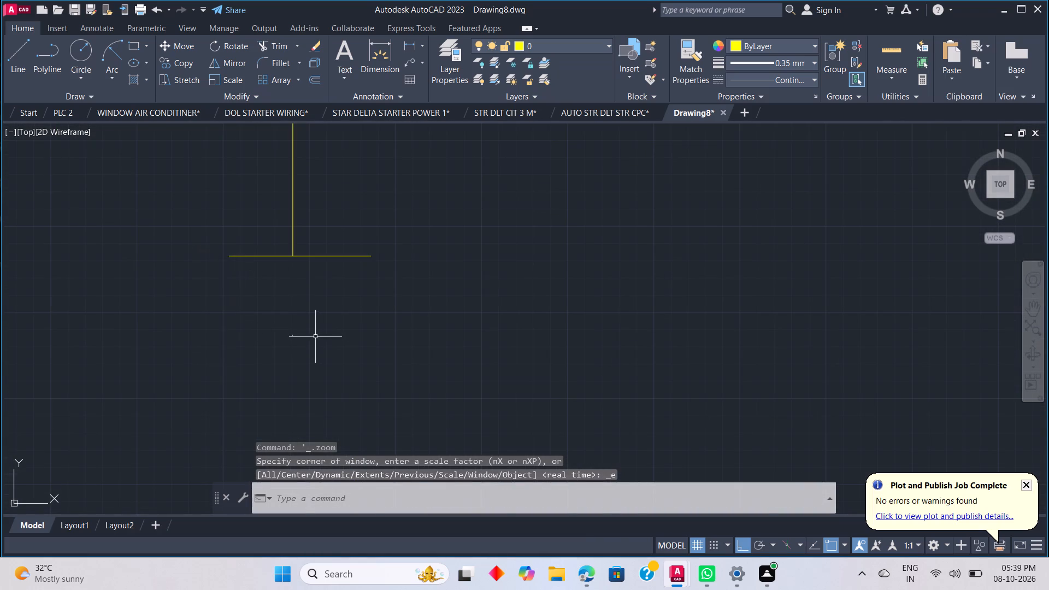
scroll(299, 337, up, 3)
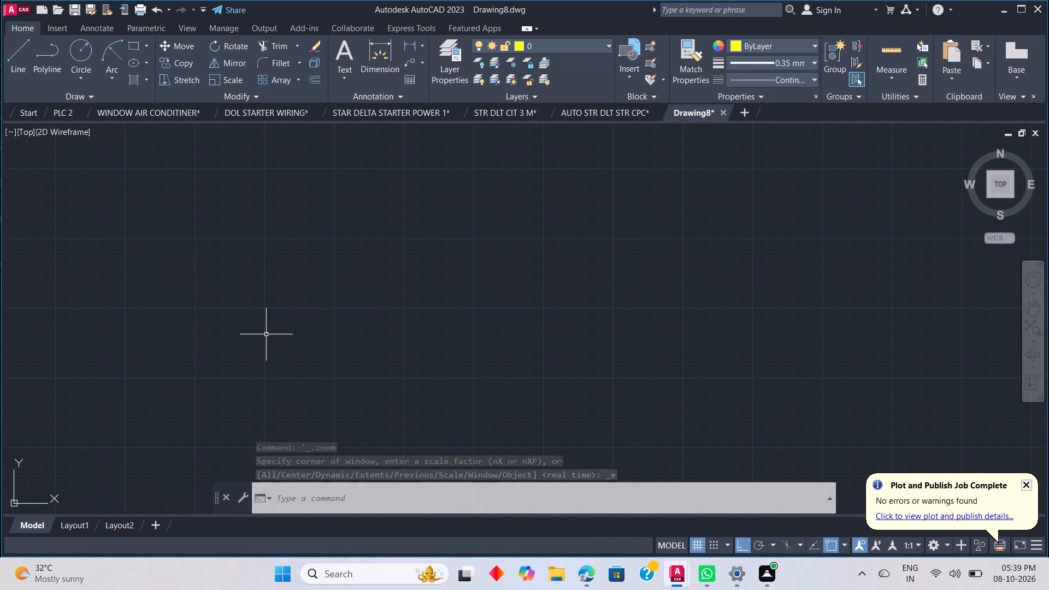
click(266, 334)
key(Delete)
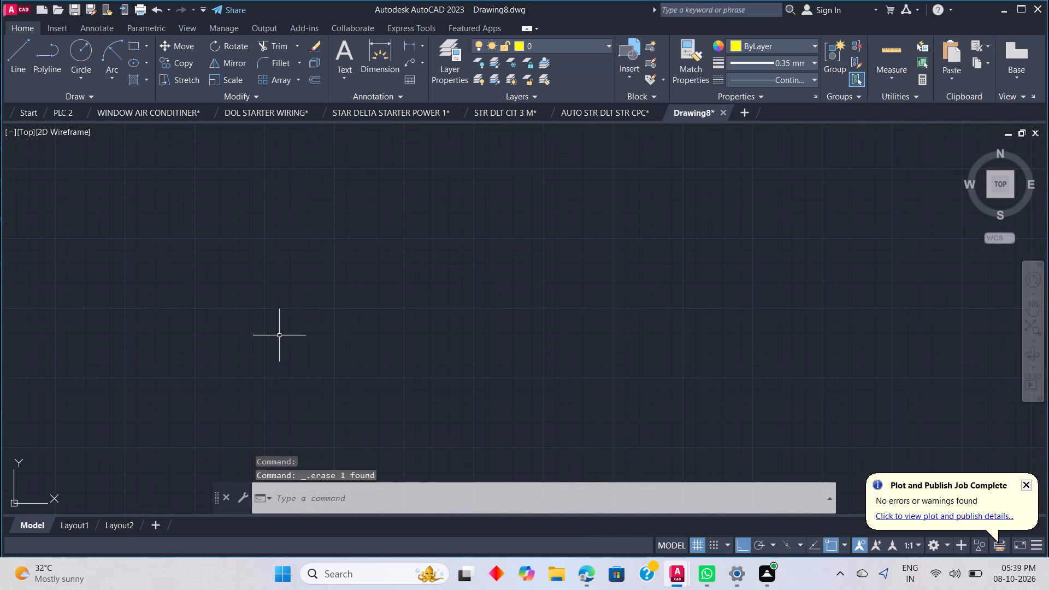
scroll(275, 329, up, 3)
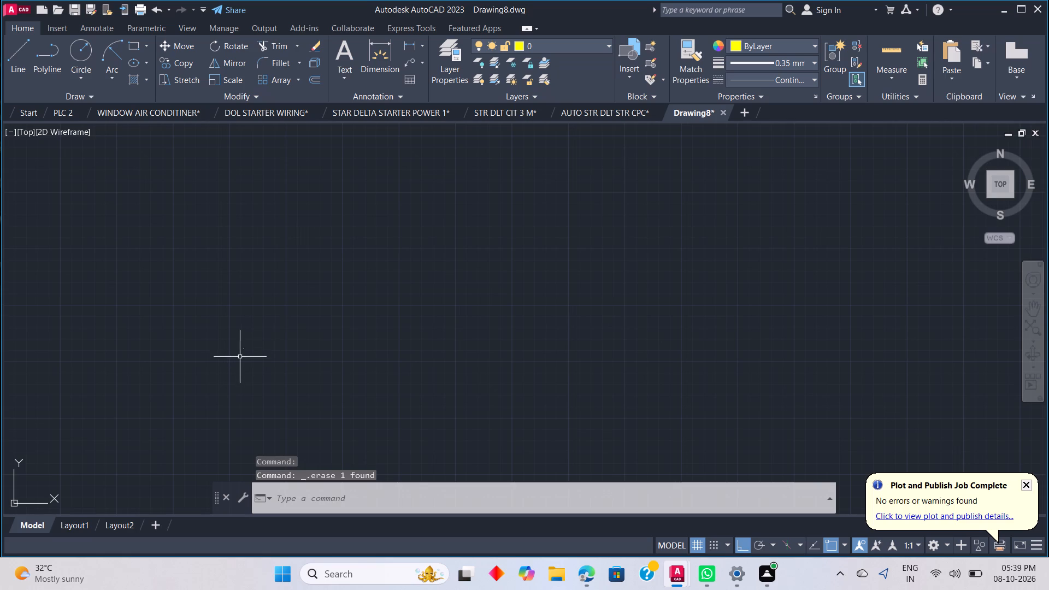
drag(241, 350, 248, 347)
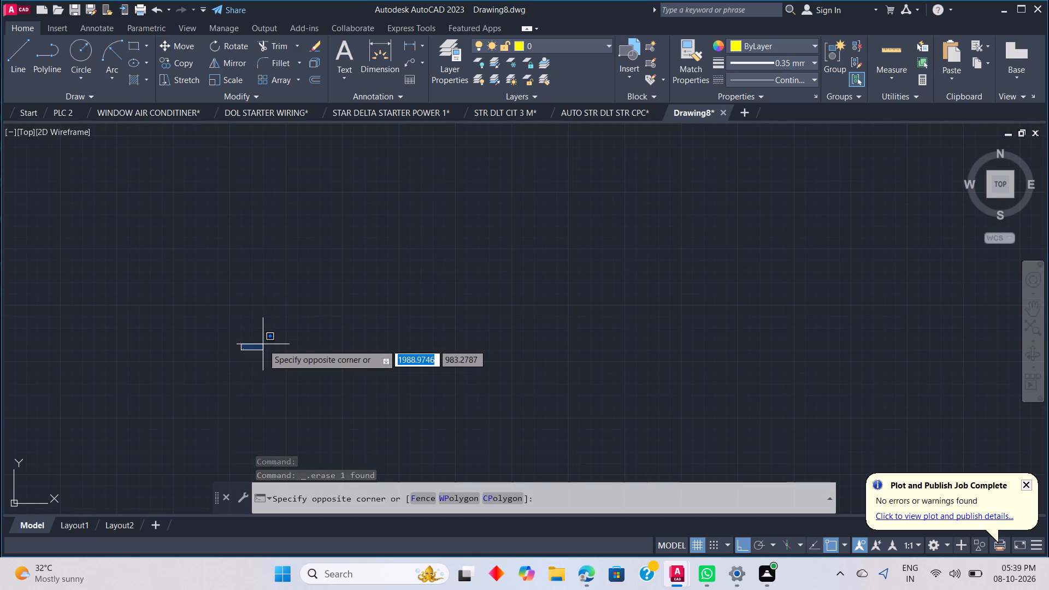
click(263, 344)
key(Delete)
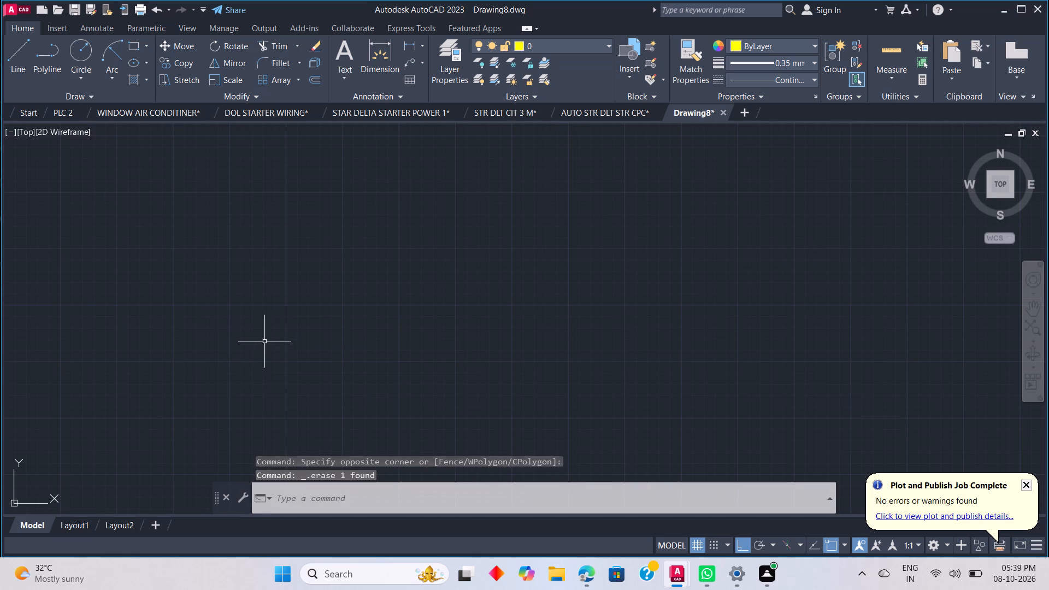
Delete the short horizontal line at the bottom end of the left branch line, keeping the vertical line.
scroll(282, 299, down, 5)
scroll(300, 210, down, 2)
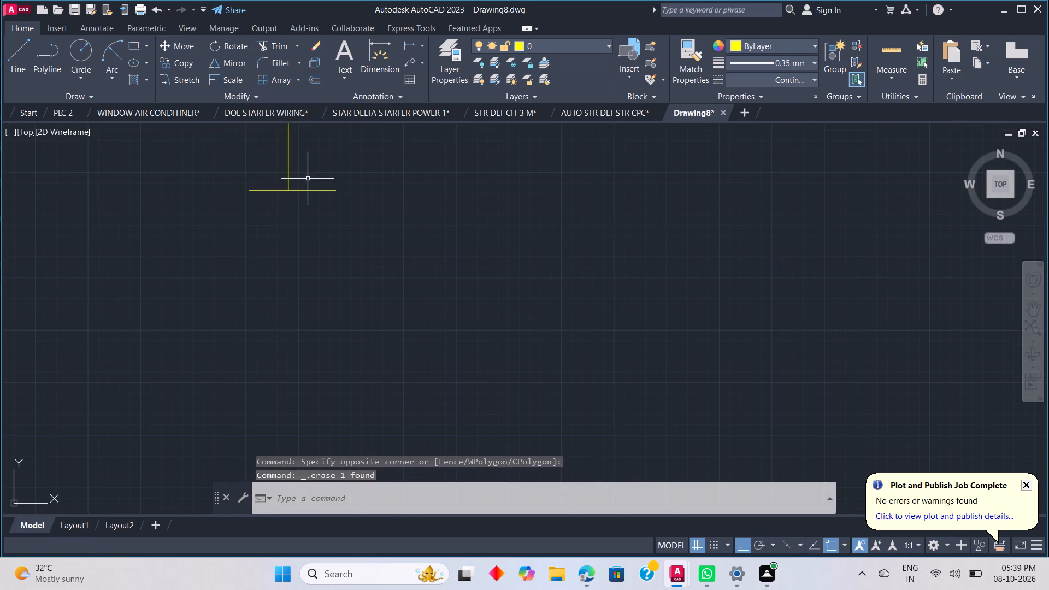
middle_click(323, 160)
middle_click(323, 160)
middle_click(323, 161)
middle_drag(323, 161, 323, 173)
scroll(335, 140, down, 1)
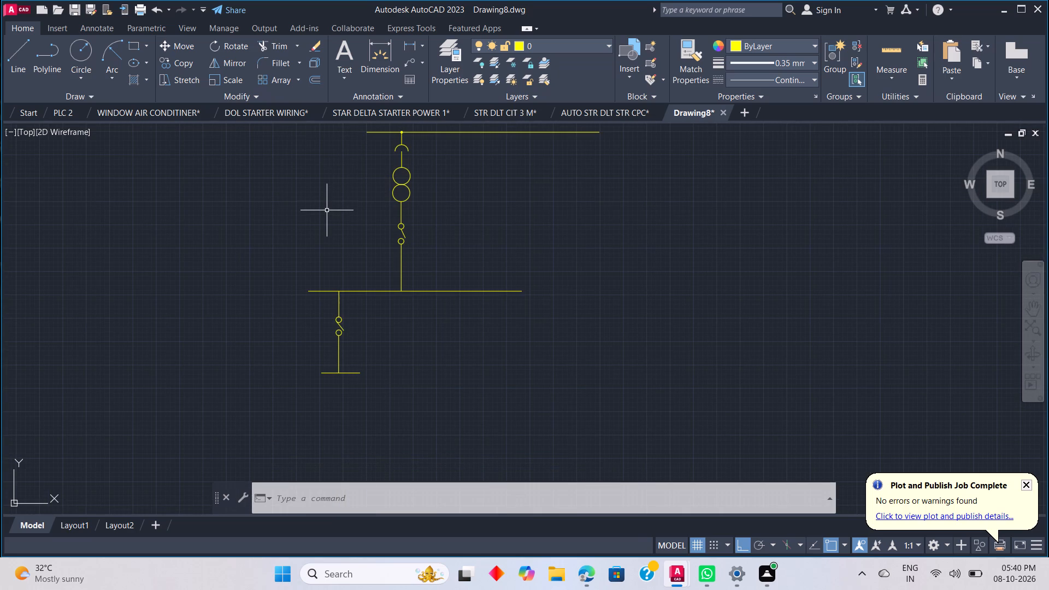
middle_click(333, 418)
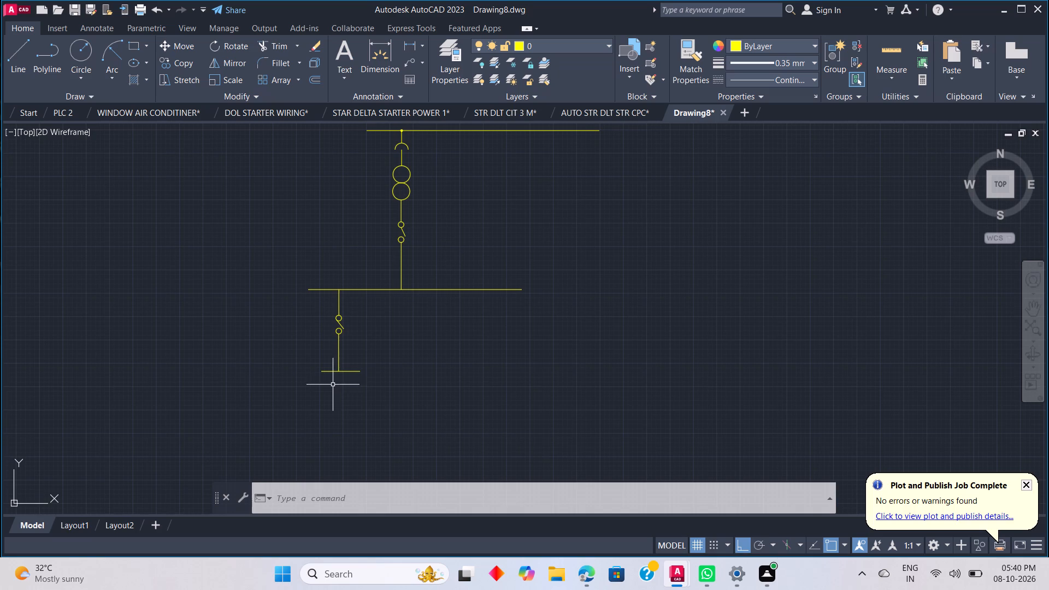
middle_click(353, 403)
middle_click(353, 403)
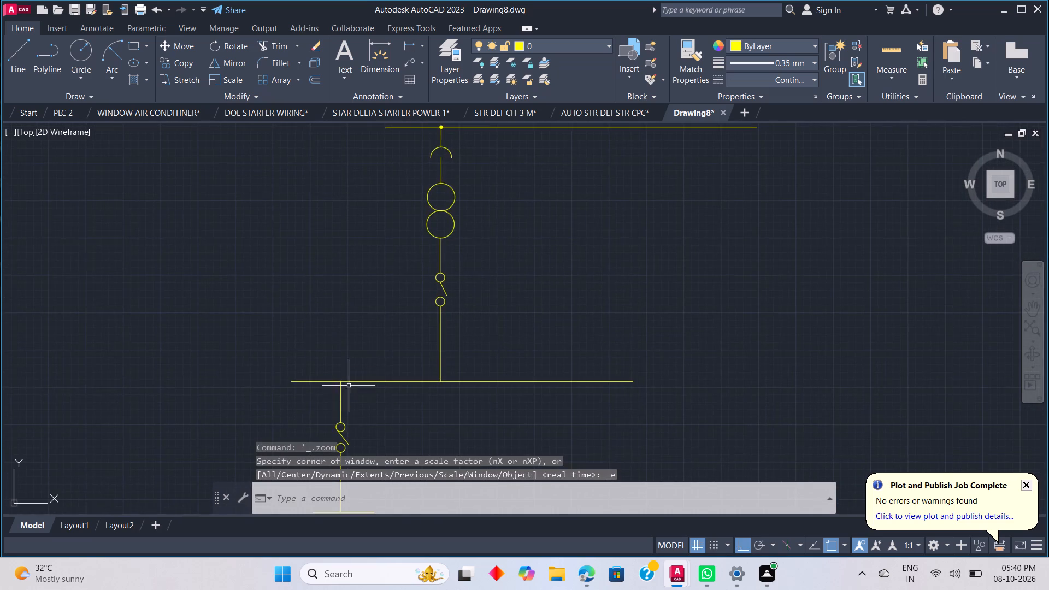
scroll(308, 298, down, 3)
middle_drag(337, 316, 338, 299)
scroll(338, 285, down, 1)
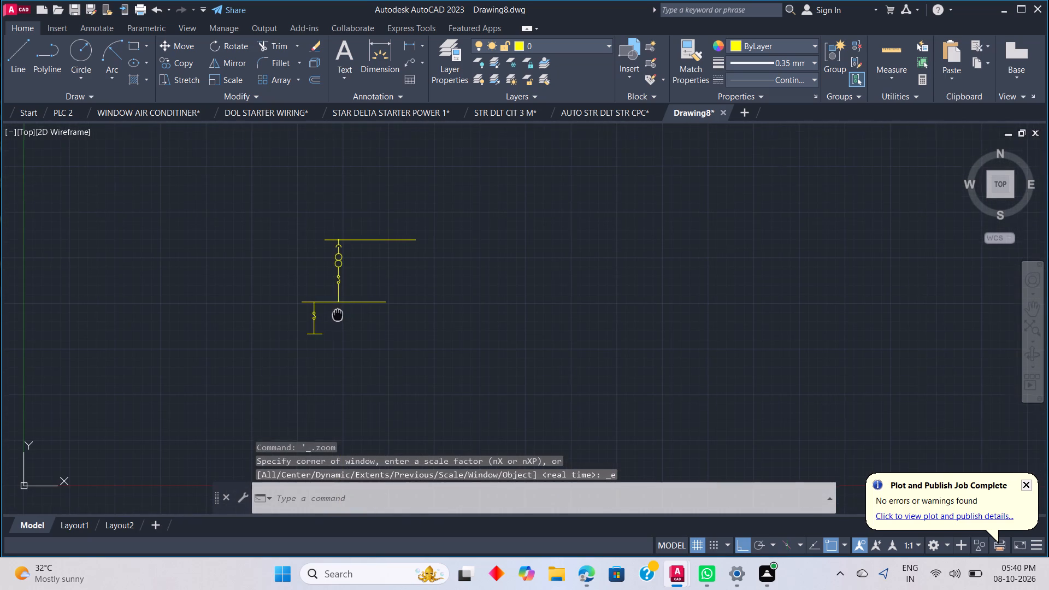
middle_drag(338, 299, 338, 204)
scroll(343, 223, up, 3)
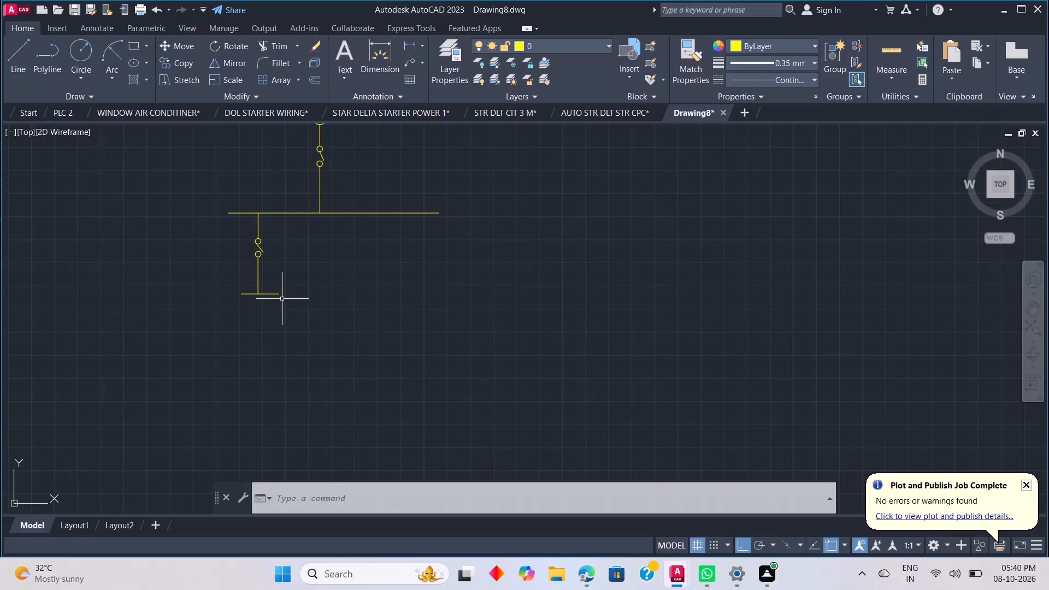
scroll(281, 291, up, 1)
scroll(278, 292, down, 2)
scroll(270, 302, up, 1)
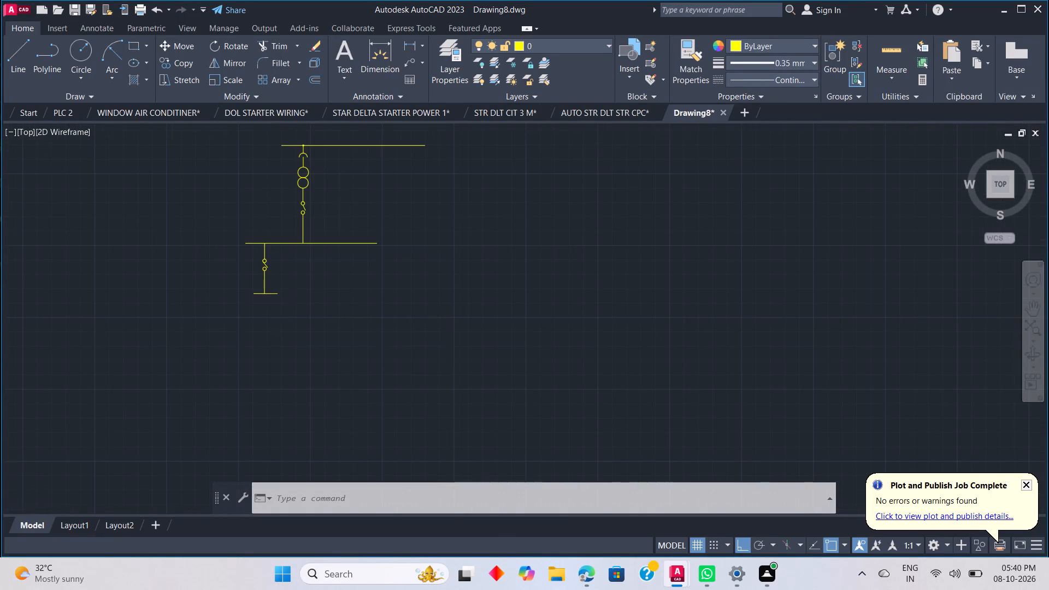
scroll(270, 302, up, 1)
scroll(230, 278, up, 2)
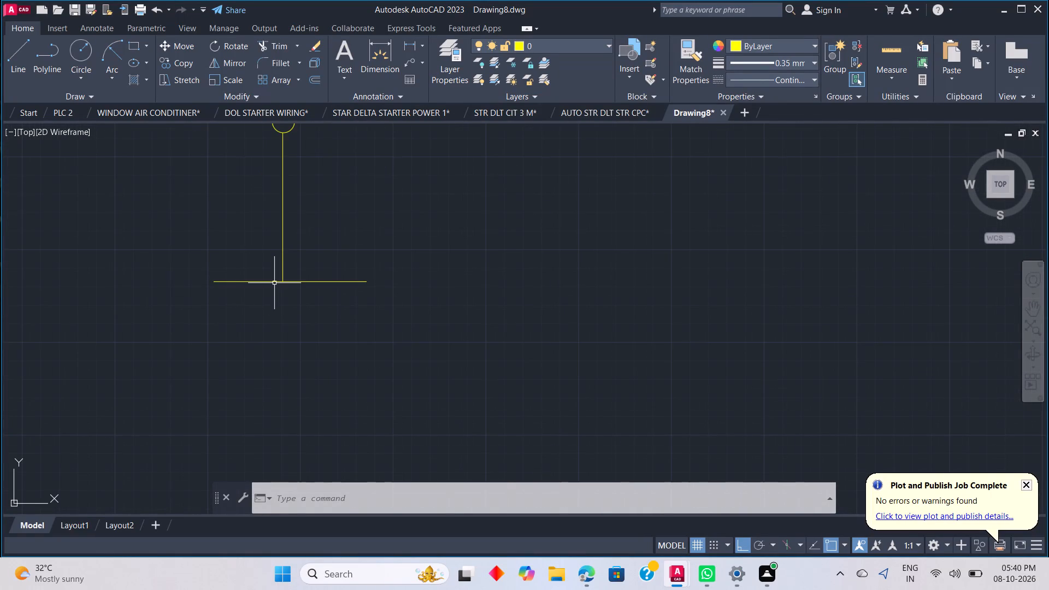
click(274, 280)
key(Delete)
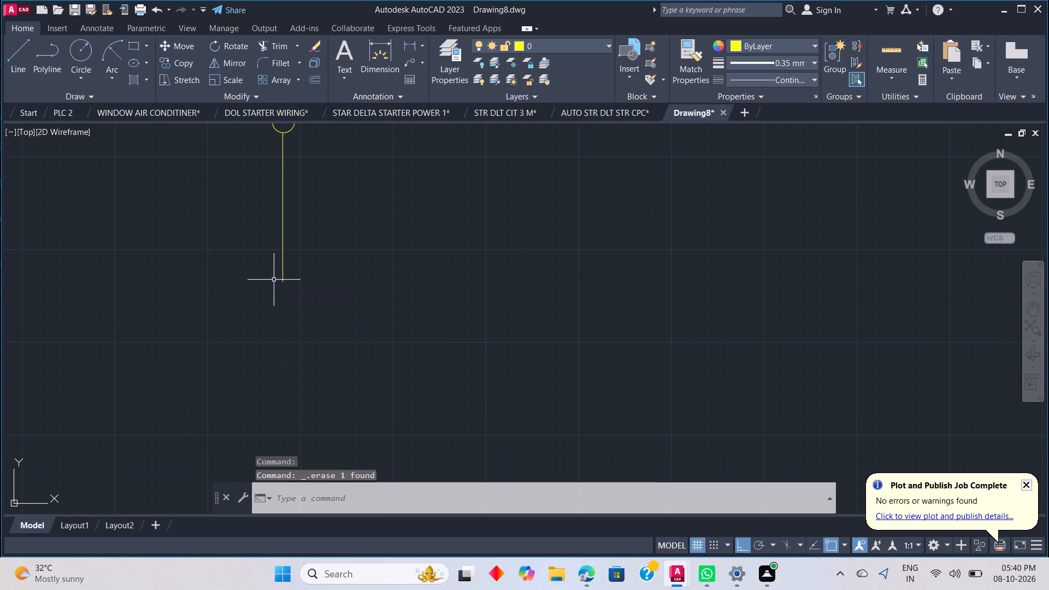
Draw the arrowhead's right half at the left branch's bottom end: a 3-unit horizontal line, then with Ortho off a slanted line to a tip directly below the branch.
text(L)
key(space)
scroll(279, 287, up, 3)
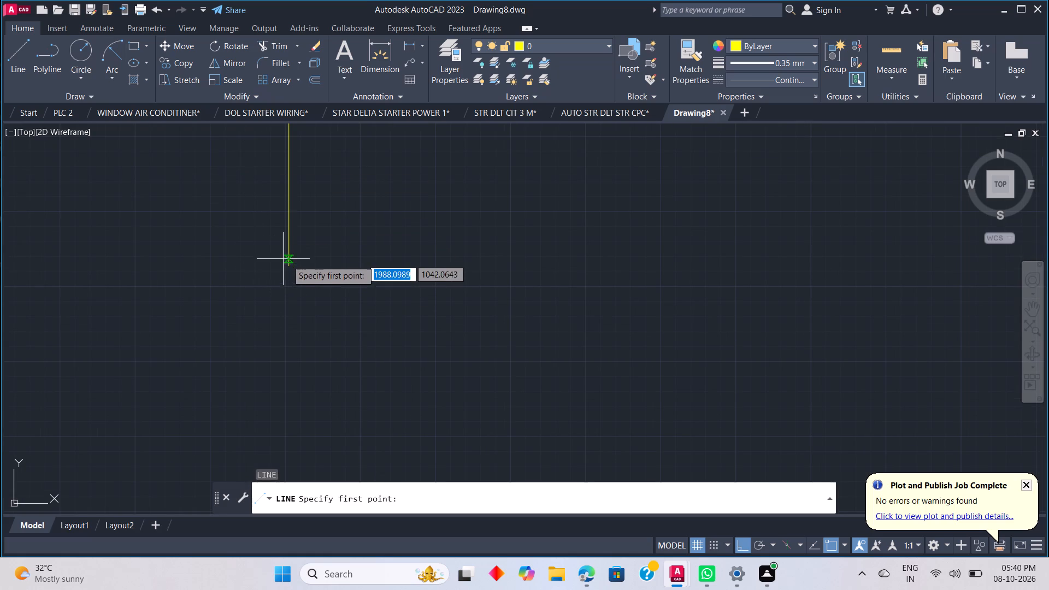
scroll(292, 270, up, 3)
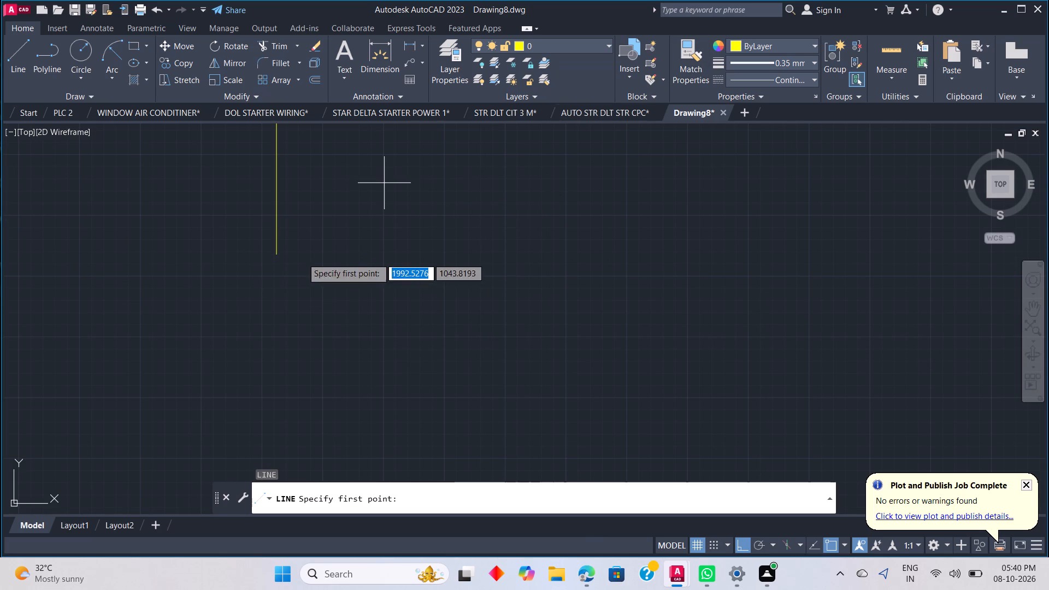
click(276, 250)
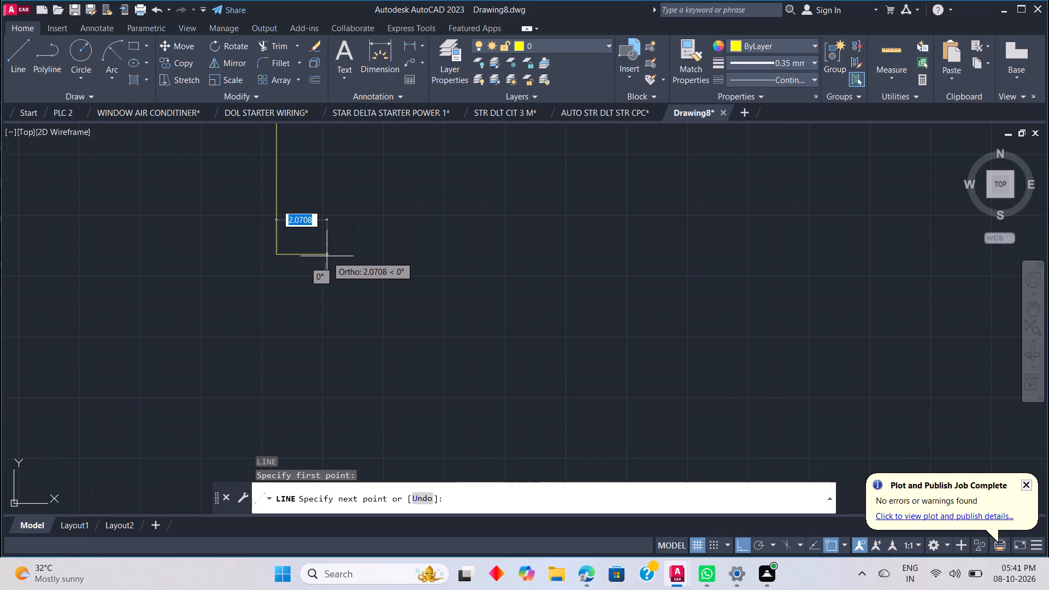
key(3)
key(Return)
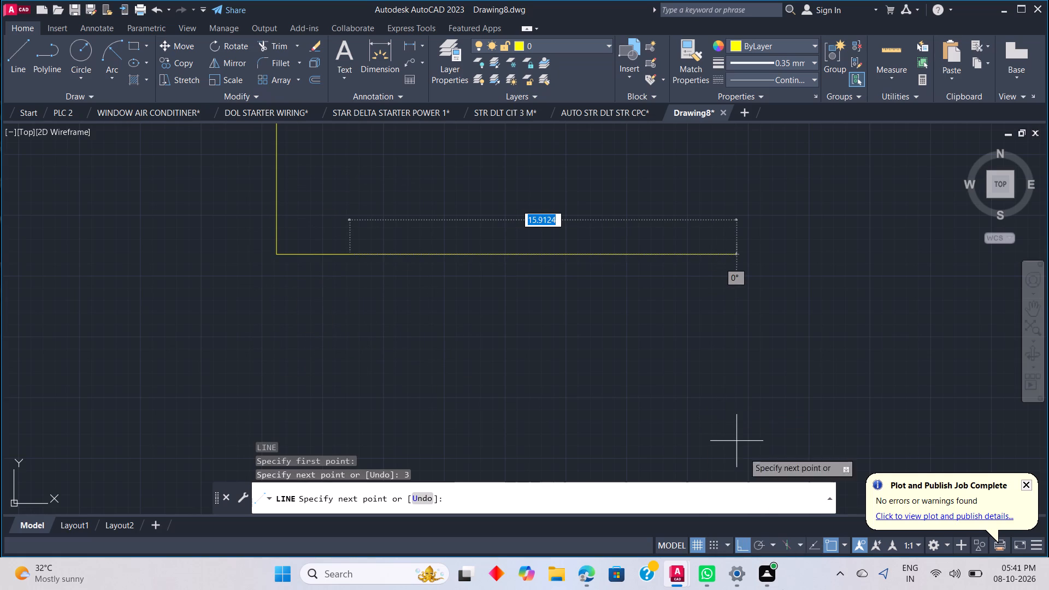
click(746, 541)
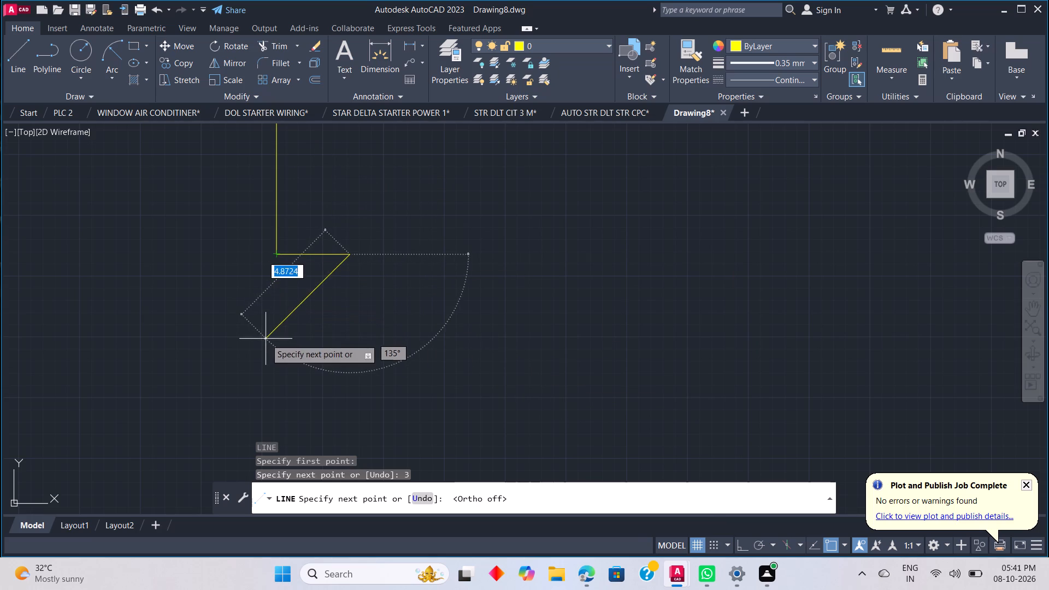
click(280, 323)
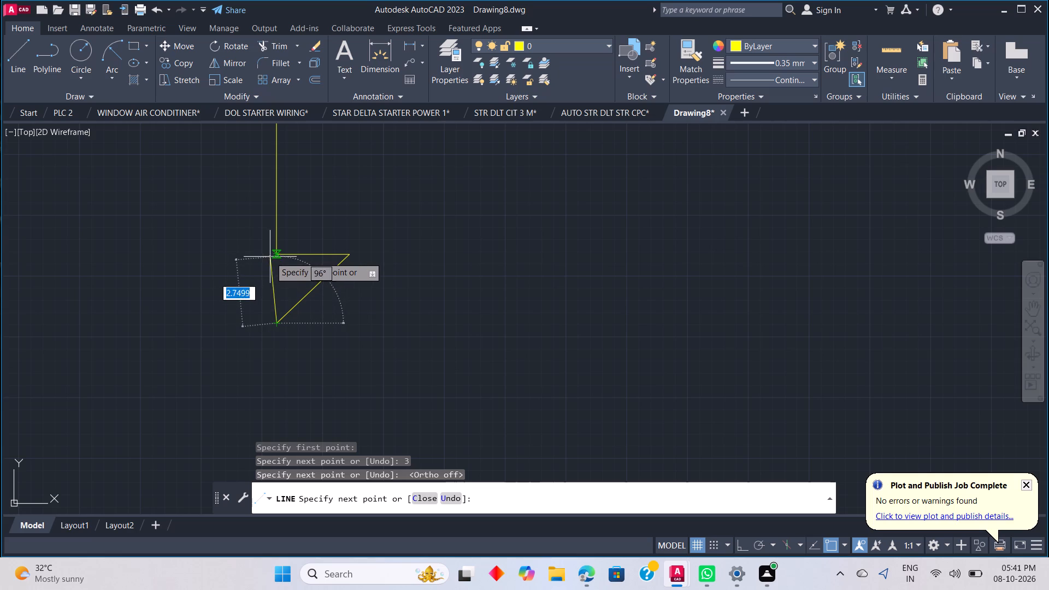
key(Escape)
Draw the arrowhead's left half: a 3-unit line leftward from the branch's bottom end, then a slanted line about 4.09 units long to the tip.
text(L)
key(space)
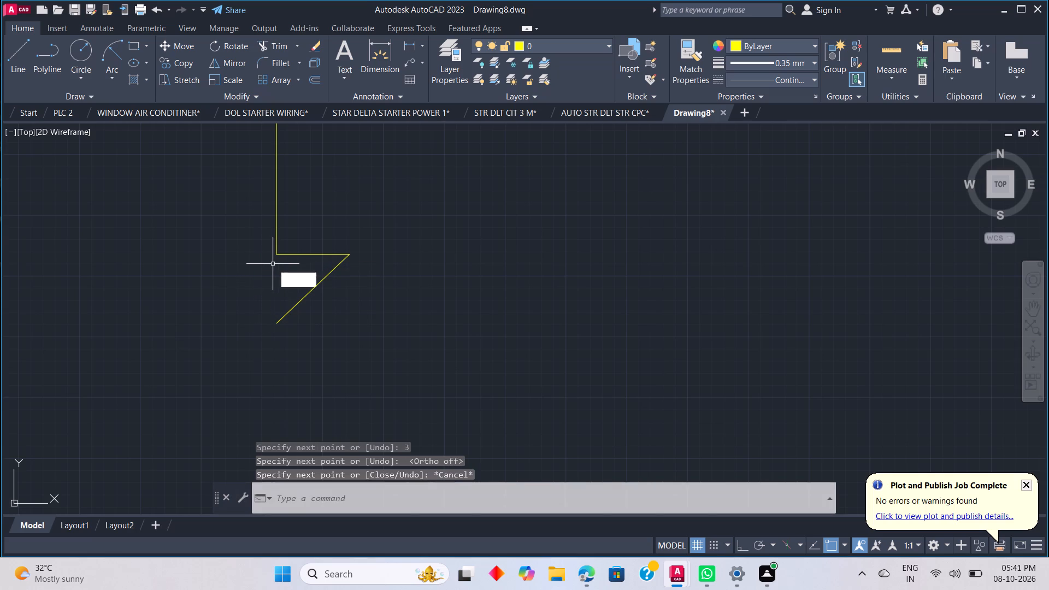
click(278, 256)
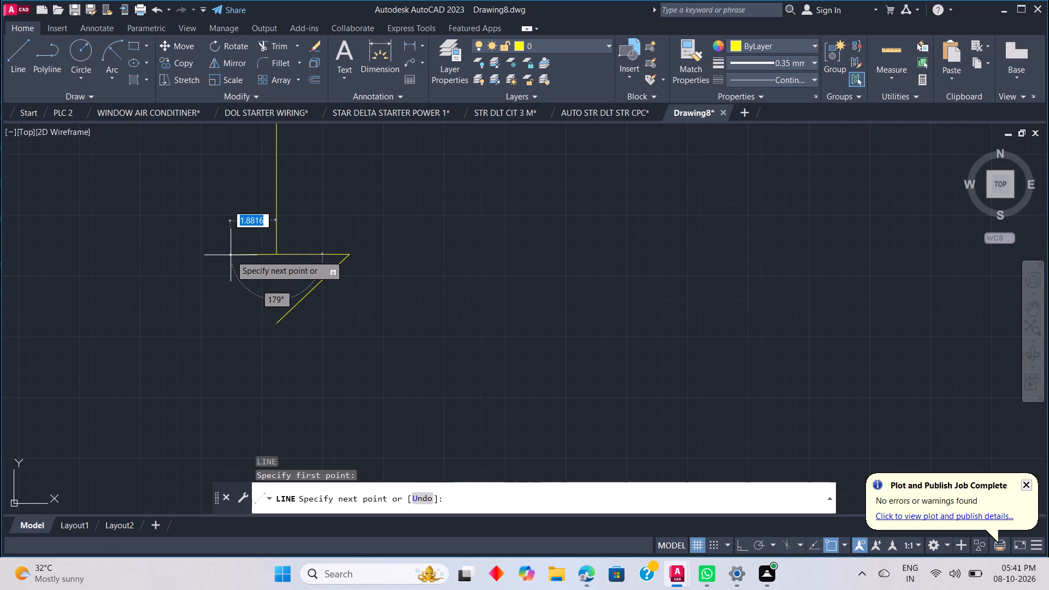
key(3)
key(Return)
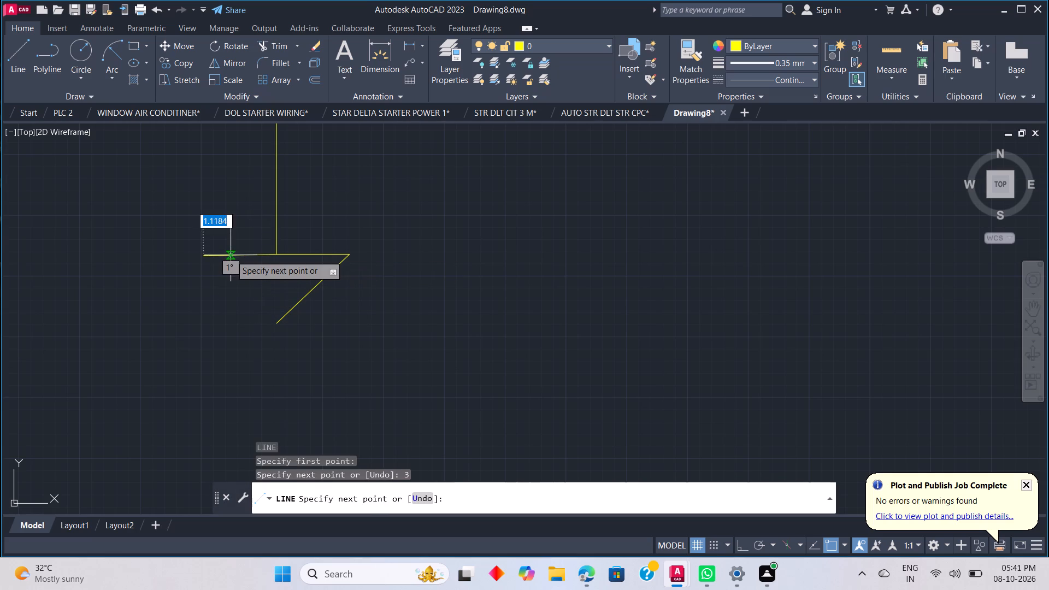
click(273, 324)
key(Escape)
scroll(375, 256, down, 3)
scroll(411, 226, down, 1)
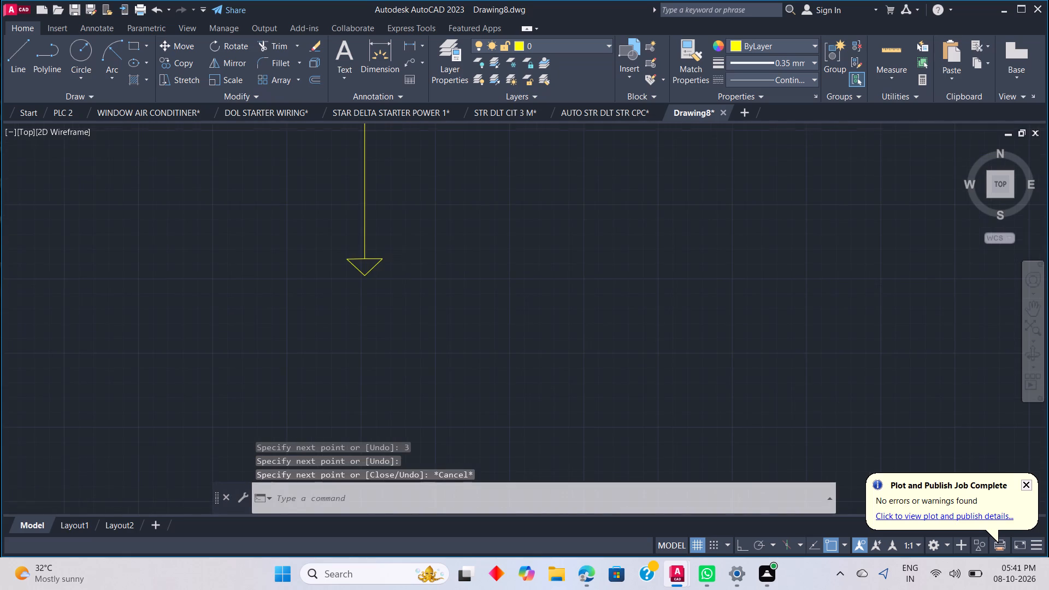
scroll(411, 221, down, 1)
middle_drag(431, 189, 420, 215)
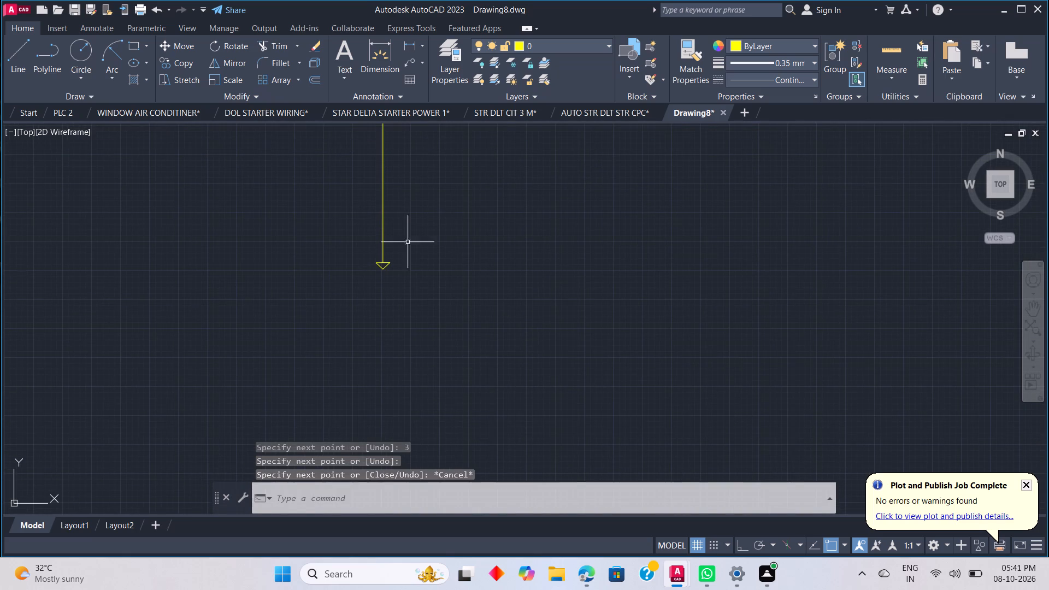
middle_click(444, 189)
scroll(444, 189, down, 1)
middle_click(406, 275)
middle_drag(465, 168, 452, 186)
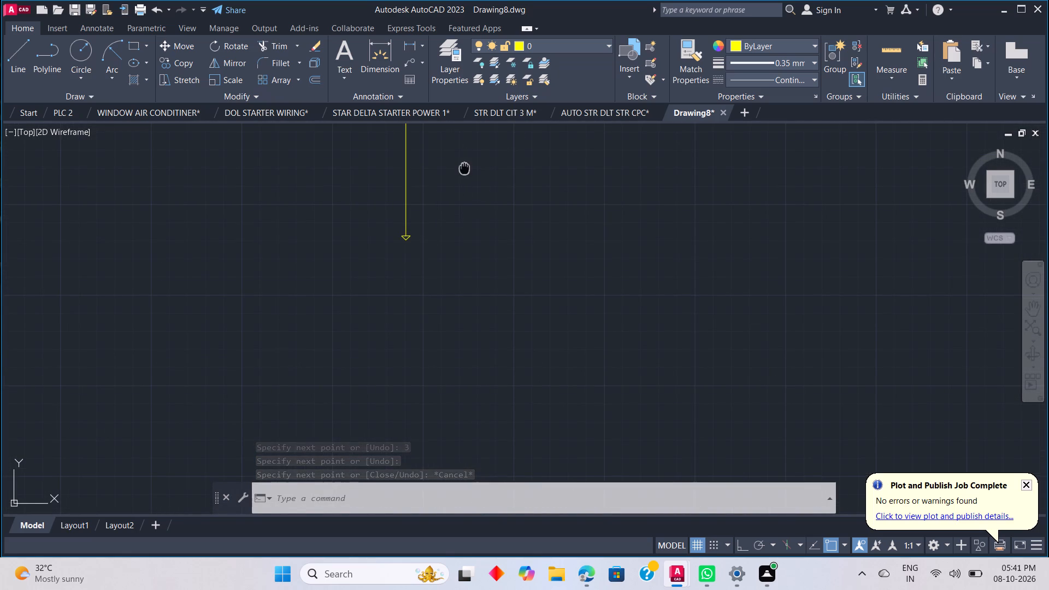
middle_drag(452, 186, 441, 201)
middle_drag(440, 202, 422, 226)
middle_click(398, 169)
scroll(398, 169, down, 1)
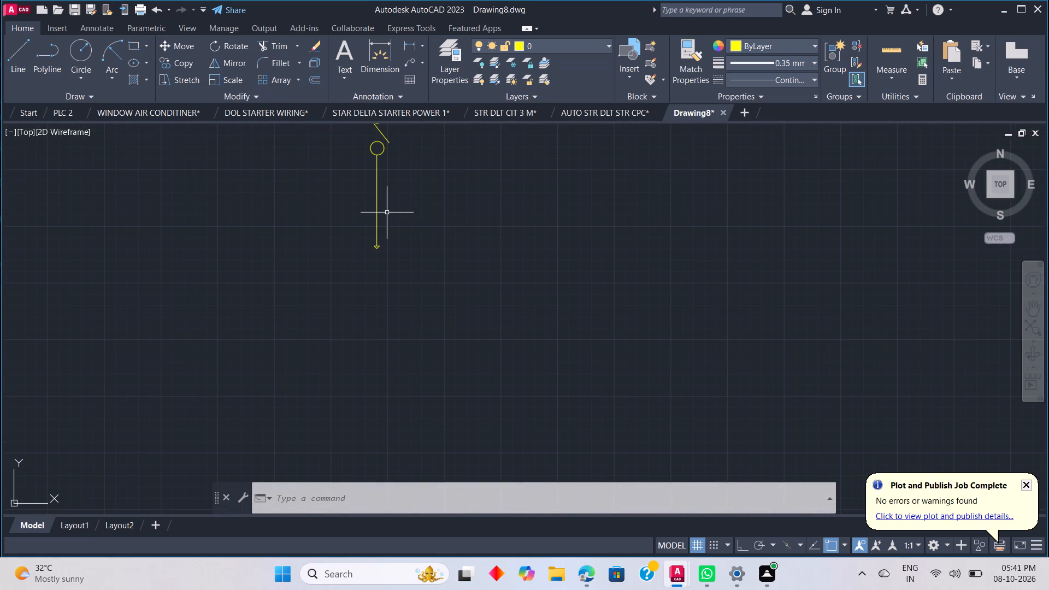
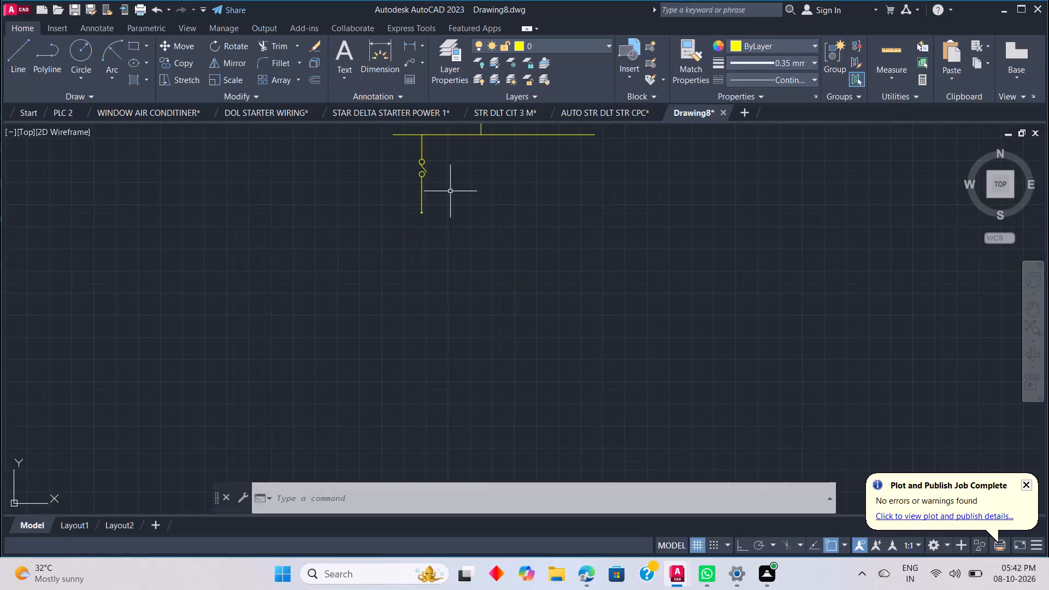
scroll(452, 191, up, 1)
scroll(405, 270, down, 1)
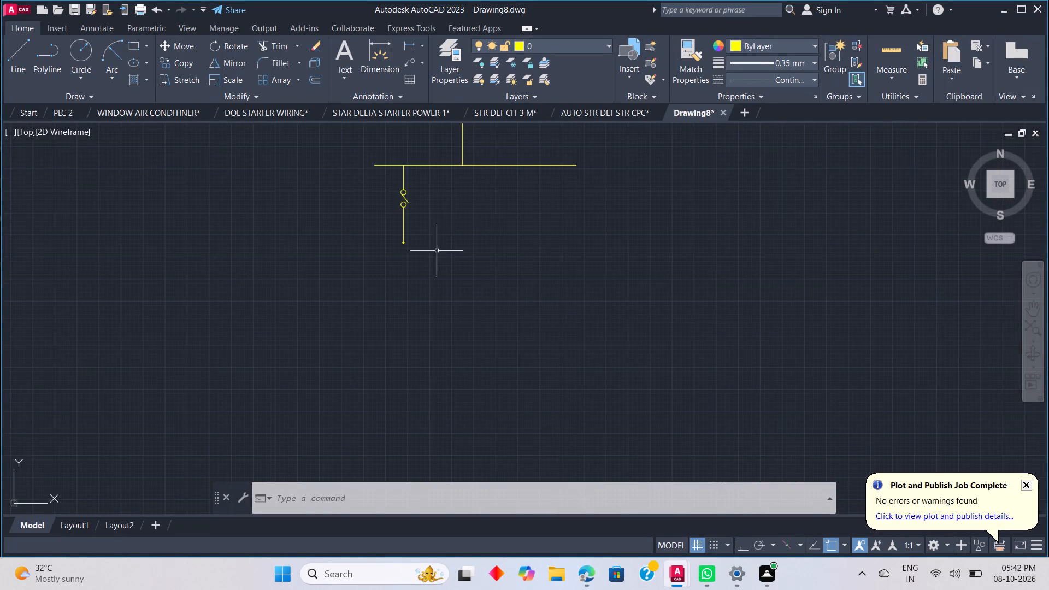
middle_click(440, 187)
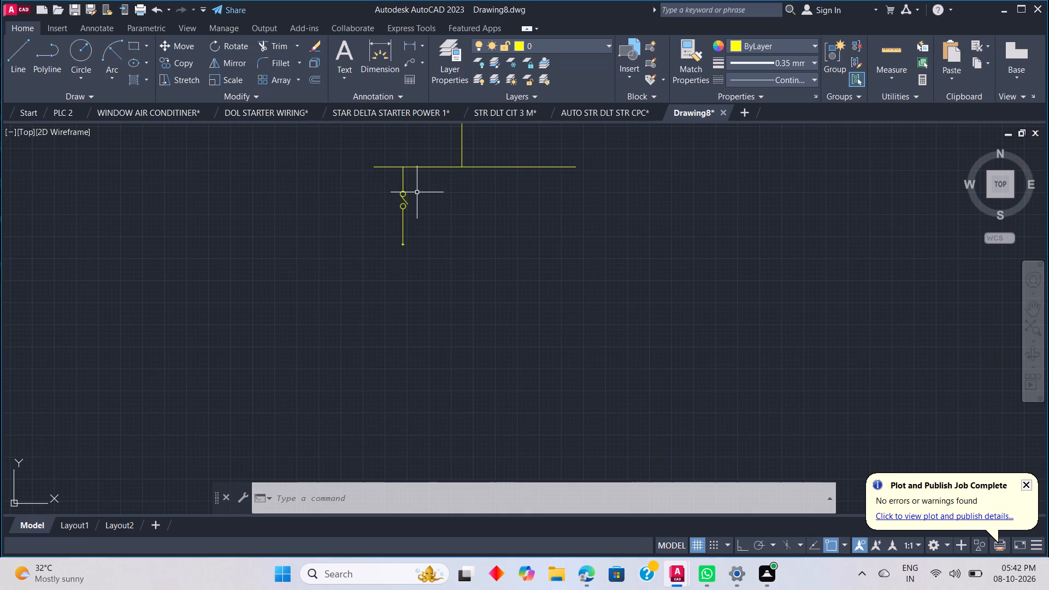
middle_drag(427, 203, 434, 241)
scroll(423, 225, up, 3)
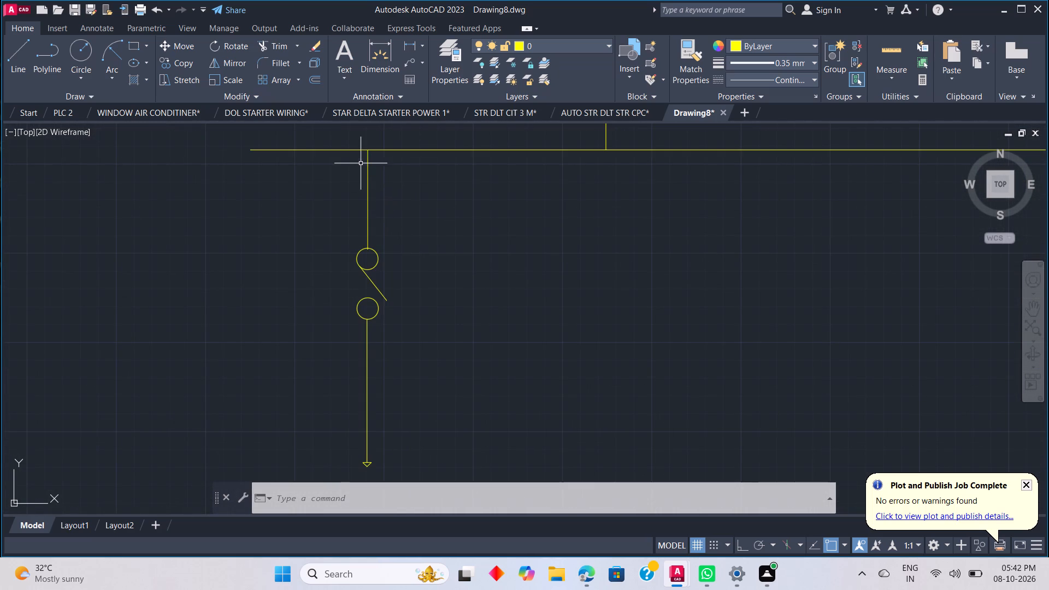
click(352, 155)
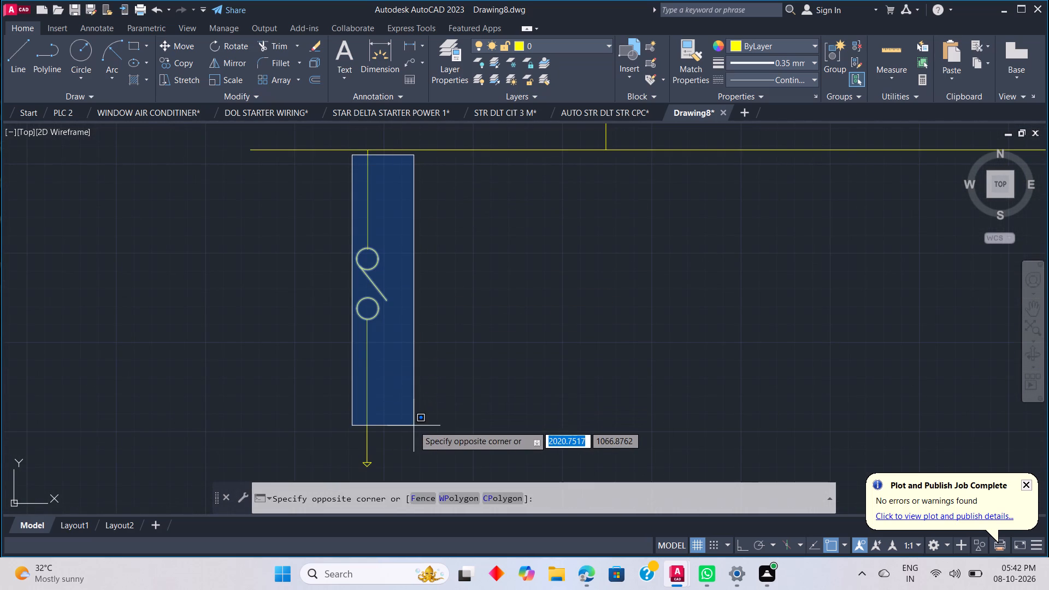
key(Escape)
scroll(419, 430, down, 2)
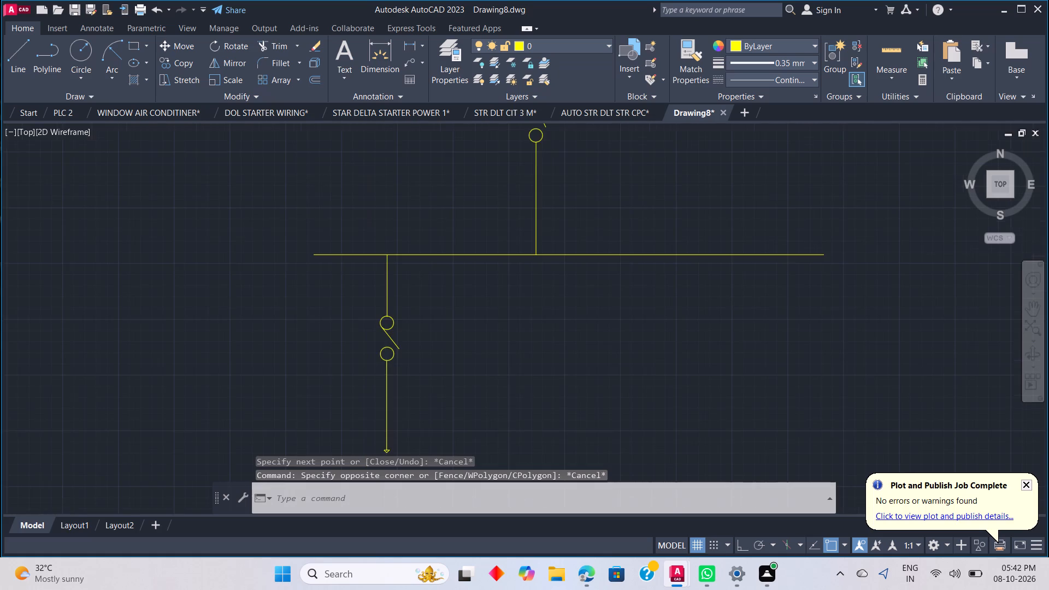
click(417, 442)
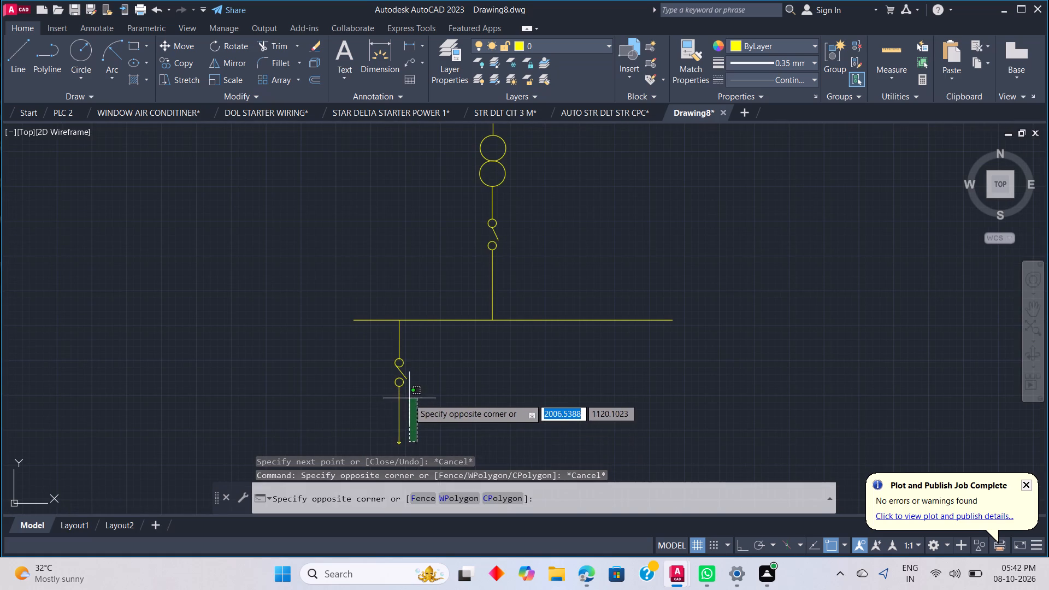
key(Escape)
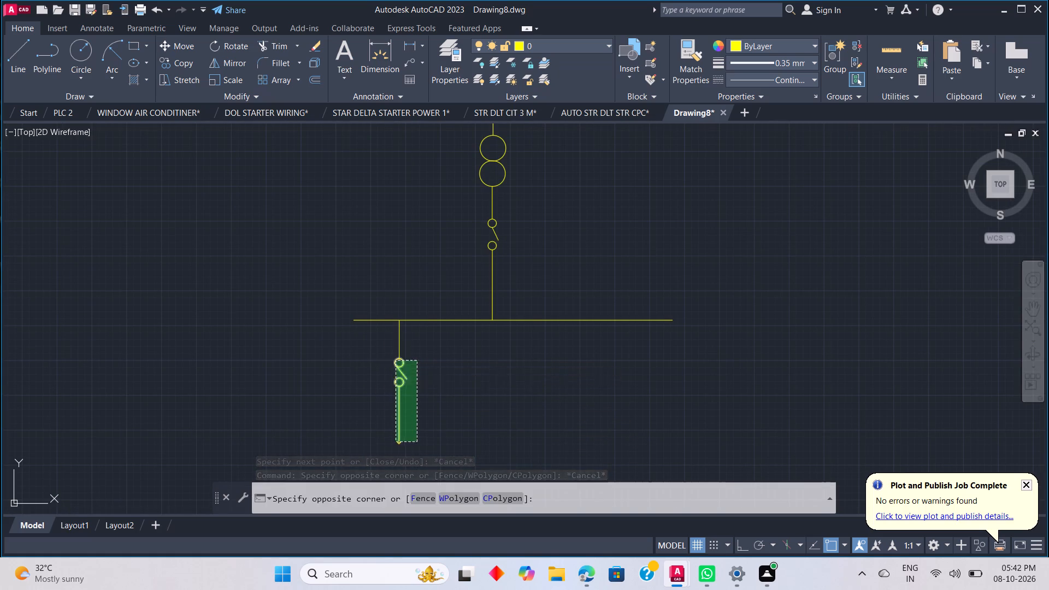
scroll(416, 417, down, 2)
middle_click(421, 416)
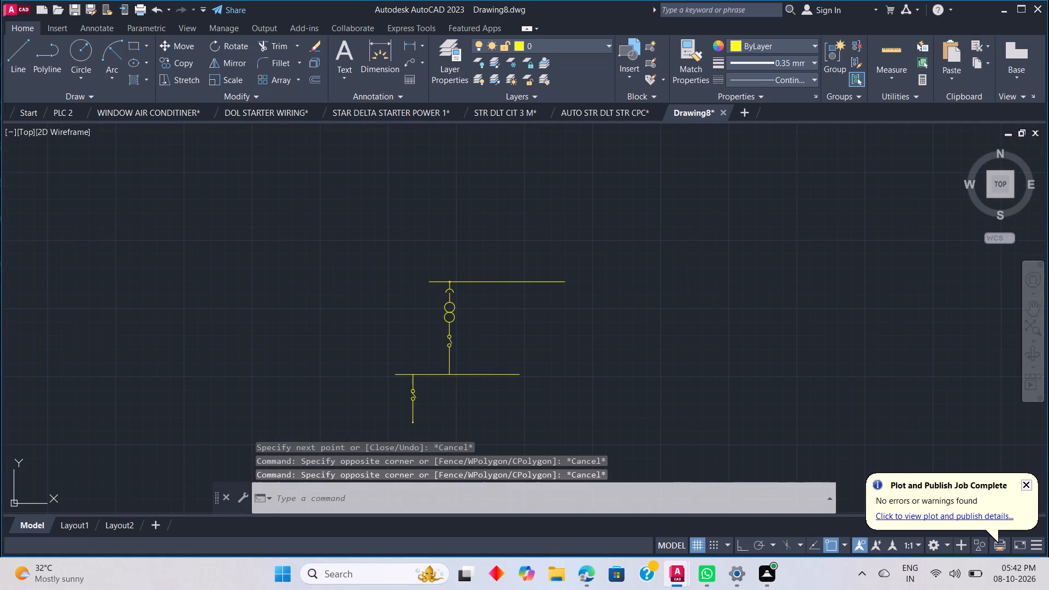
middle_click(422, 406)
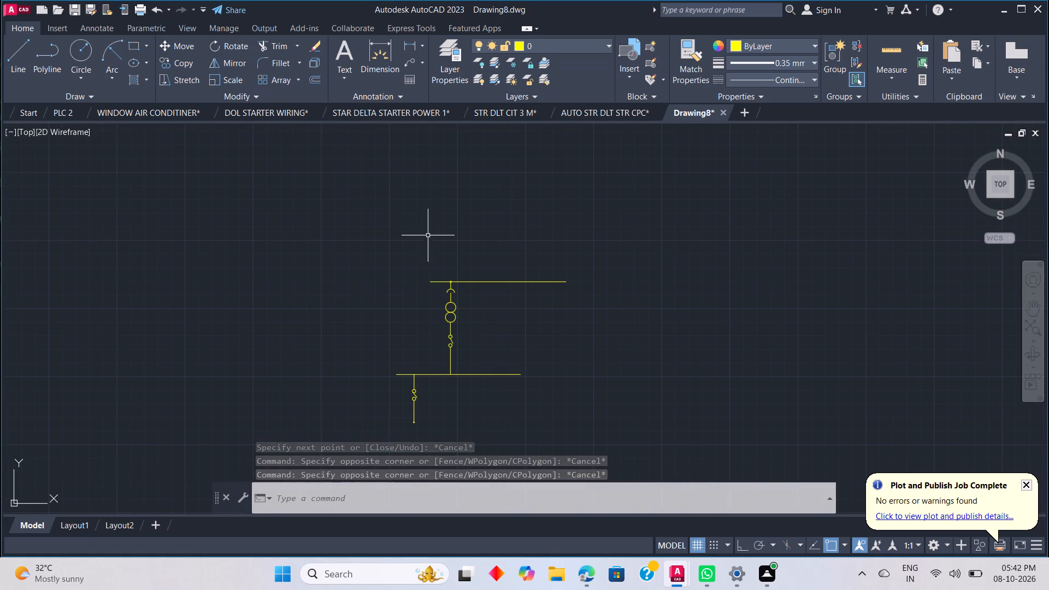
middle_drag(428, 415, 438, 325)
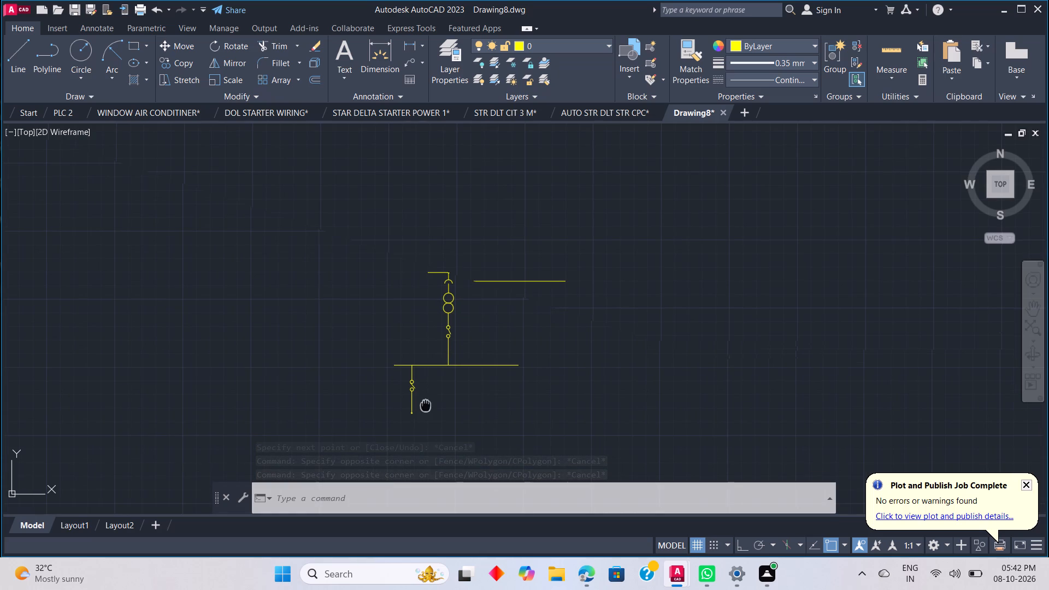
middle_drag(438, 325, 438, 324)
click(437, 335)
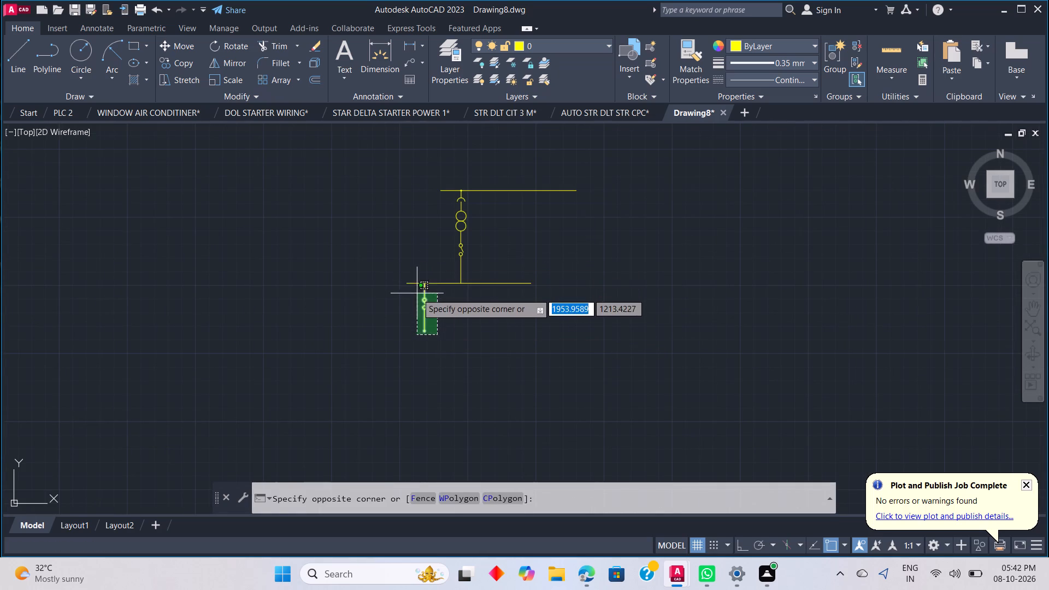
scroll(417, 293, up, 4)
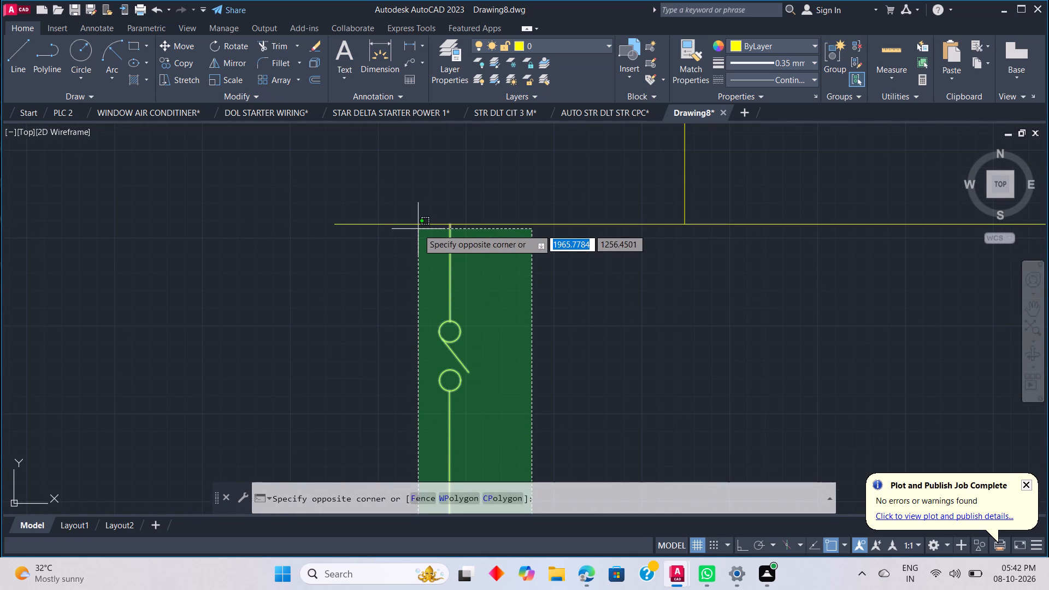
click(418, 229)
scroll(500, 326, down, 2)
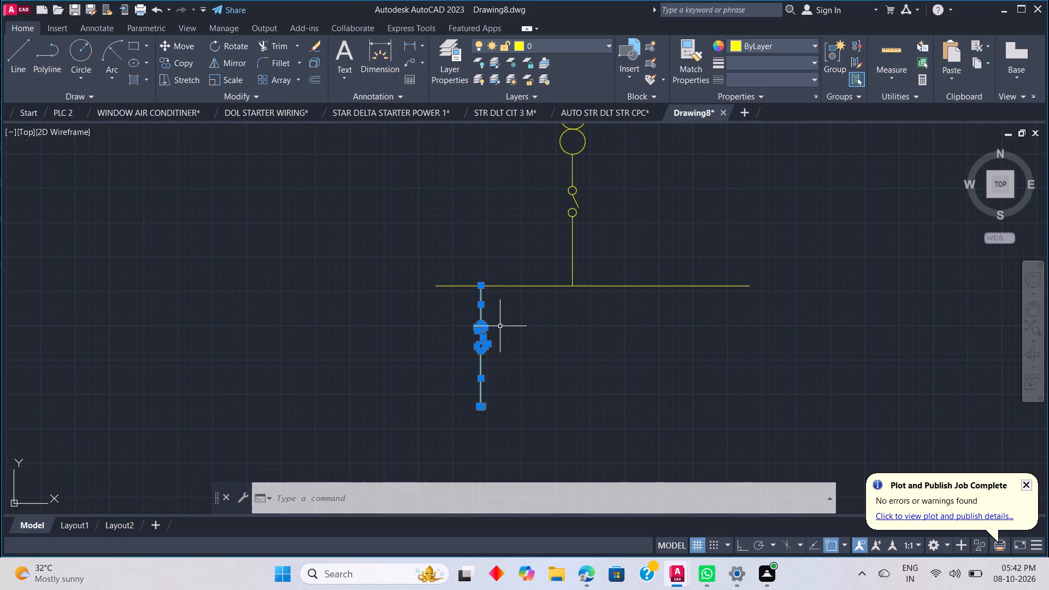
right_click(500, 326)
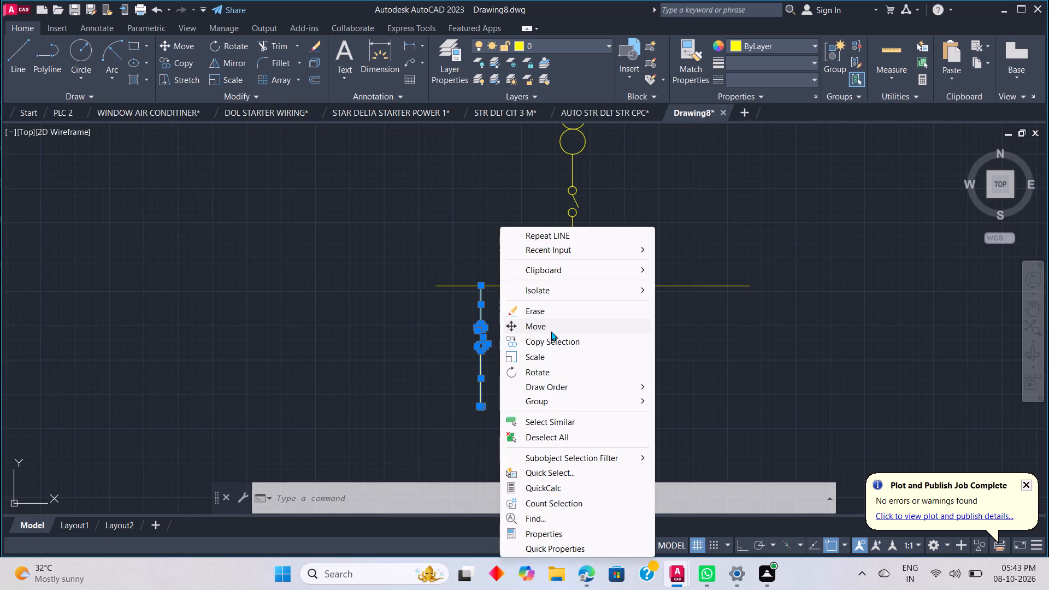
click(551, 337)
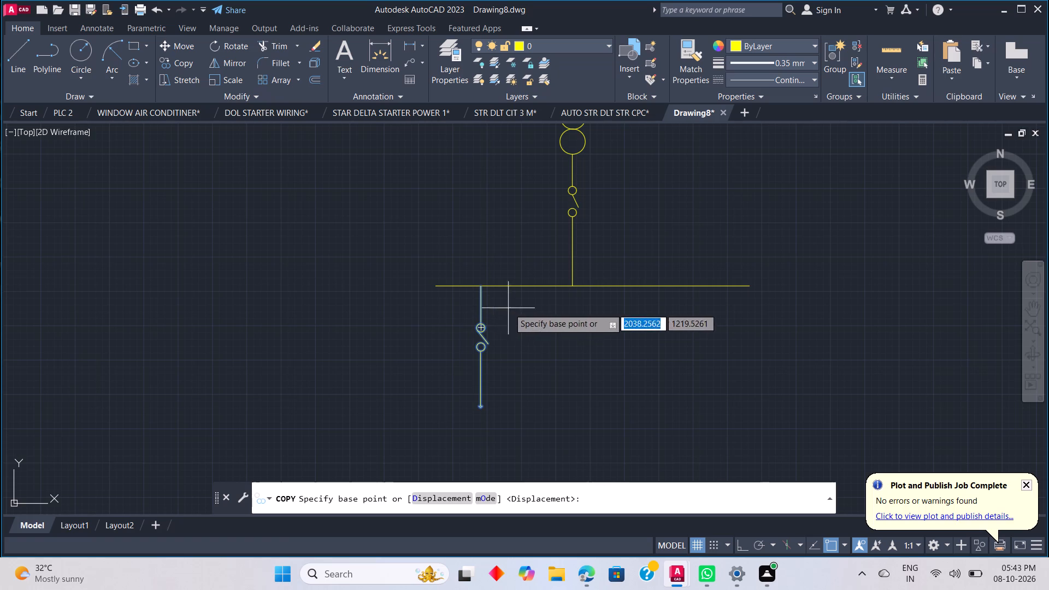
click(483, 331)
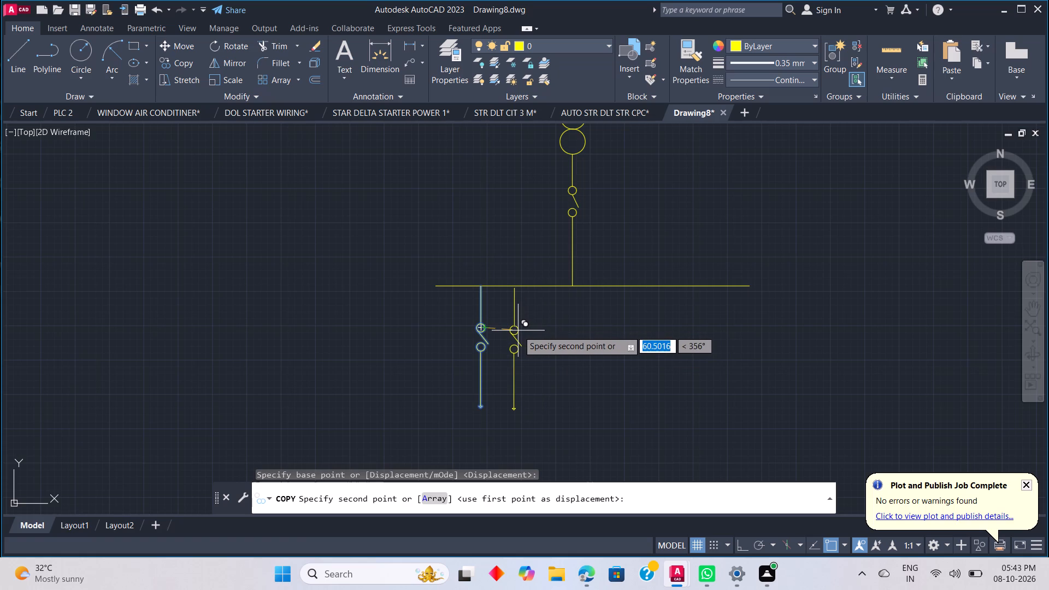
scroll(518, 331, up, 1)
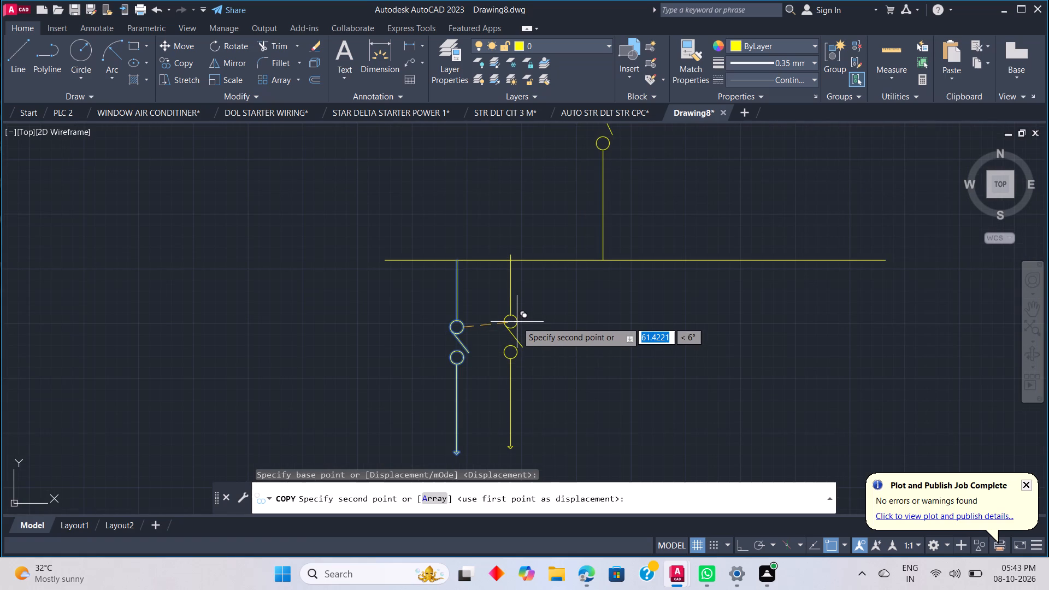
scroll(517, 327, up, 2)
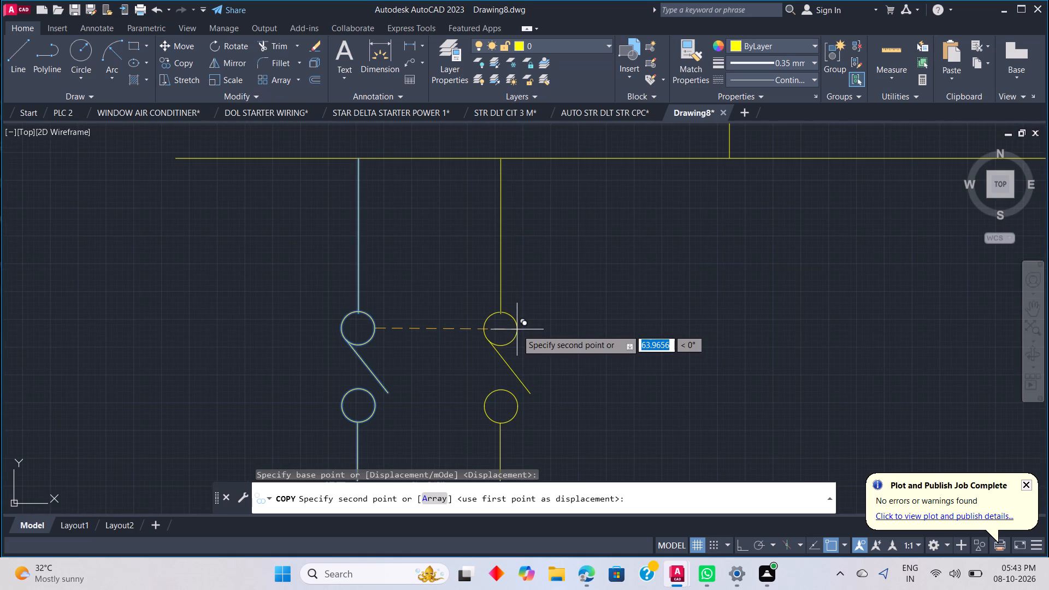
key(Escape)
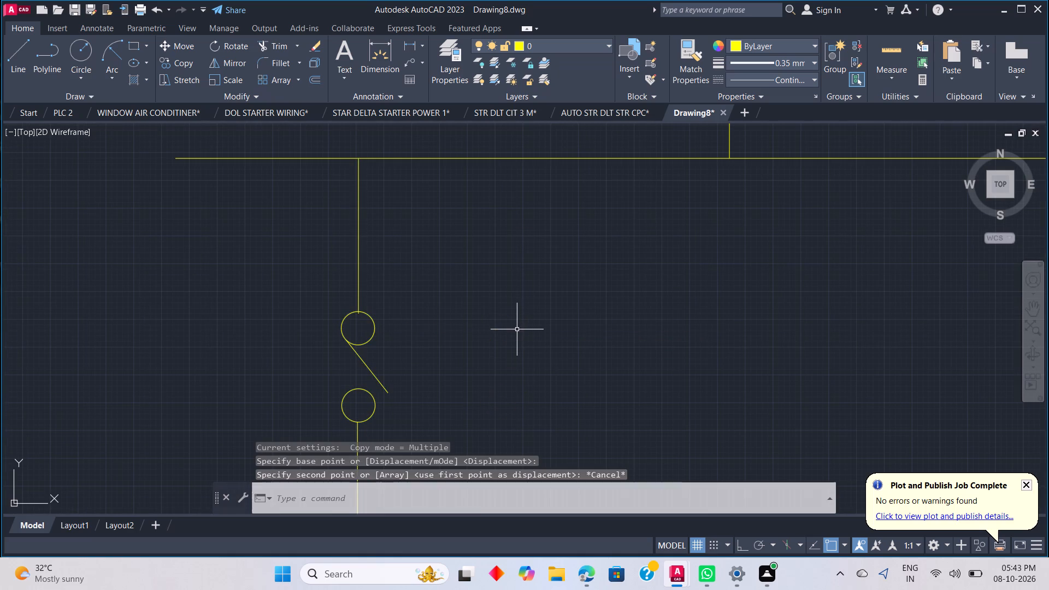
Copy the left branch with its switch and arrowhead three times along the lower horizontal line, Ortho on, about 63.5, 135 and 245 units rightward.
scroll(461, 313, down, 3)
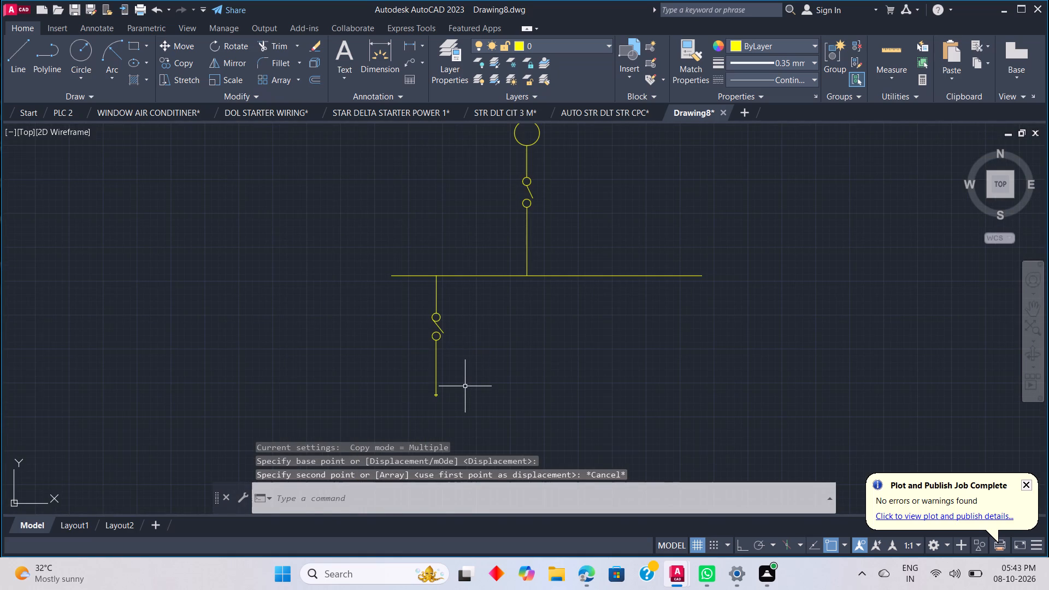
text(CO)
key(space)
click(456, 407)
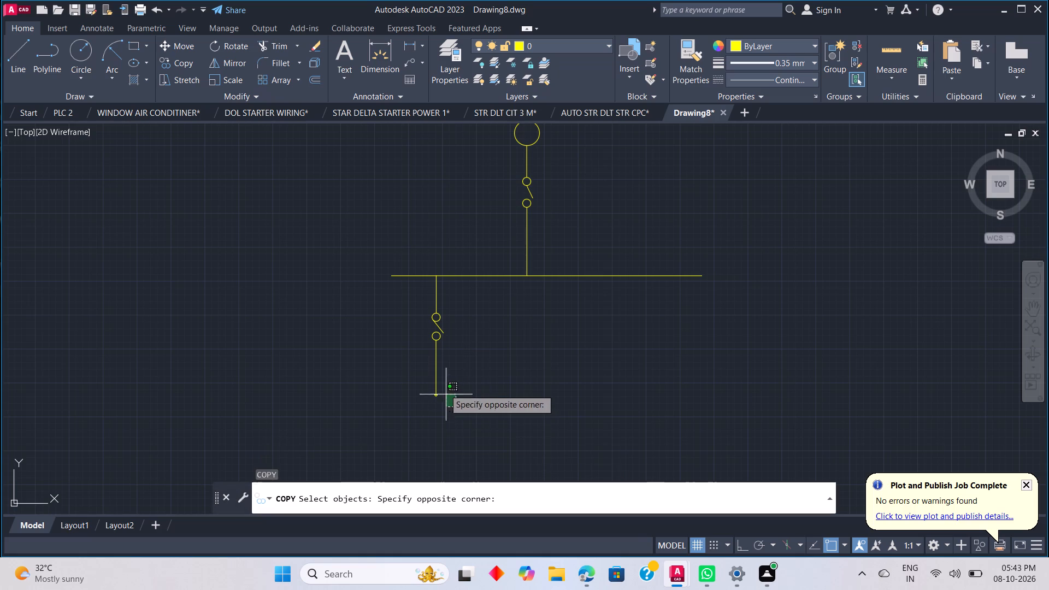
click(403, 296)
key(space)
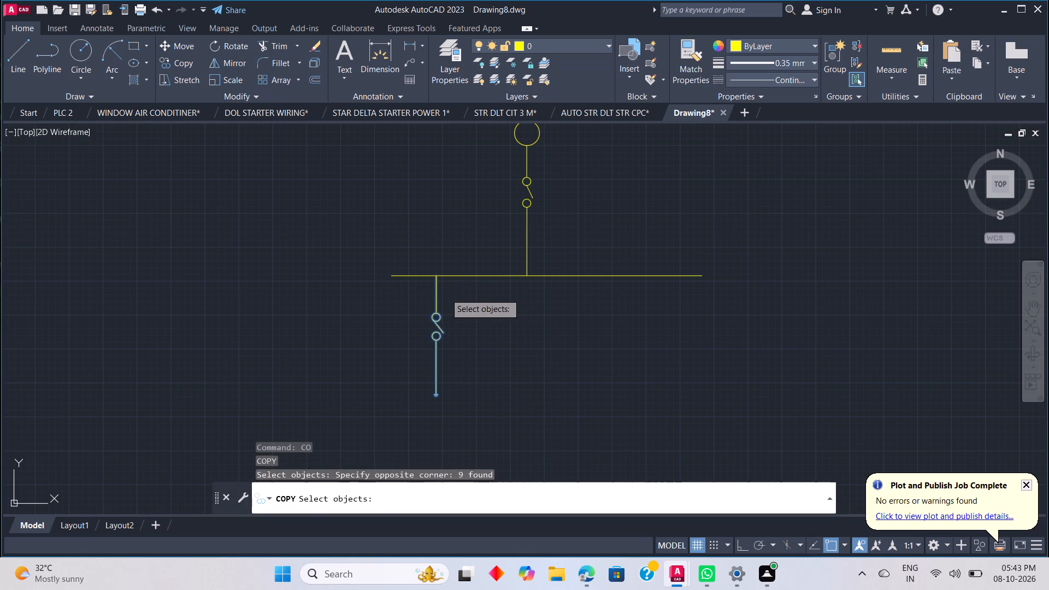
click(437, 274)
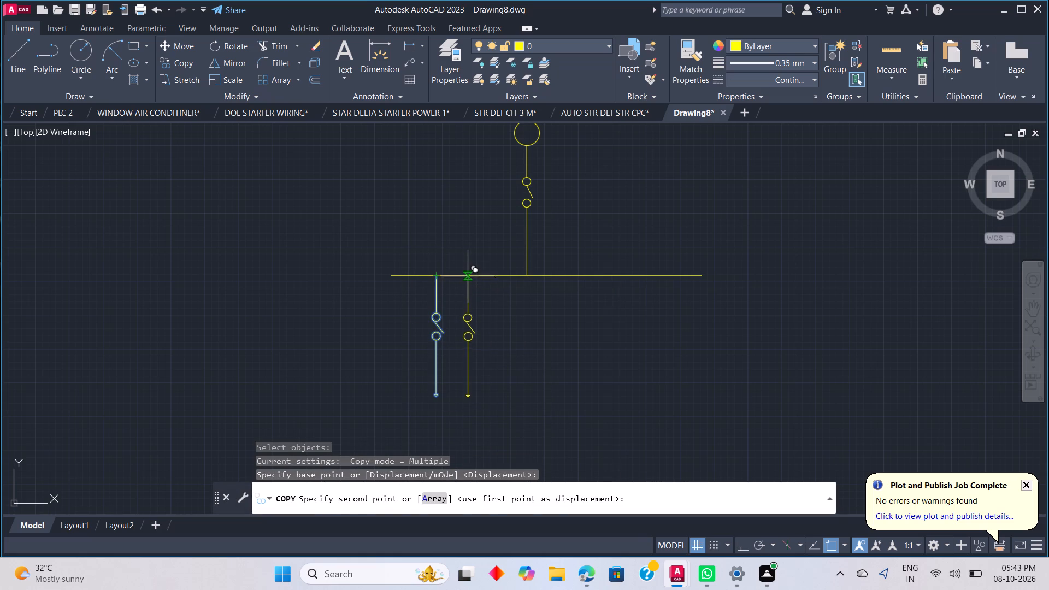
click(735, 536)
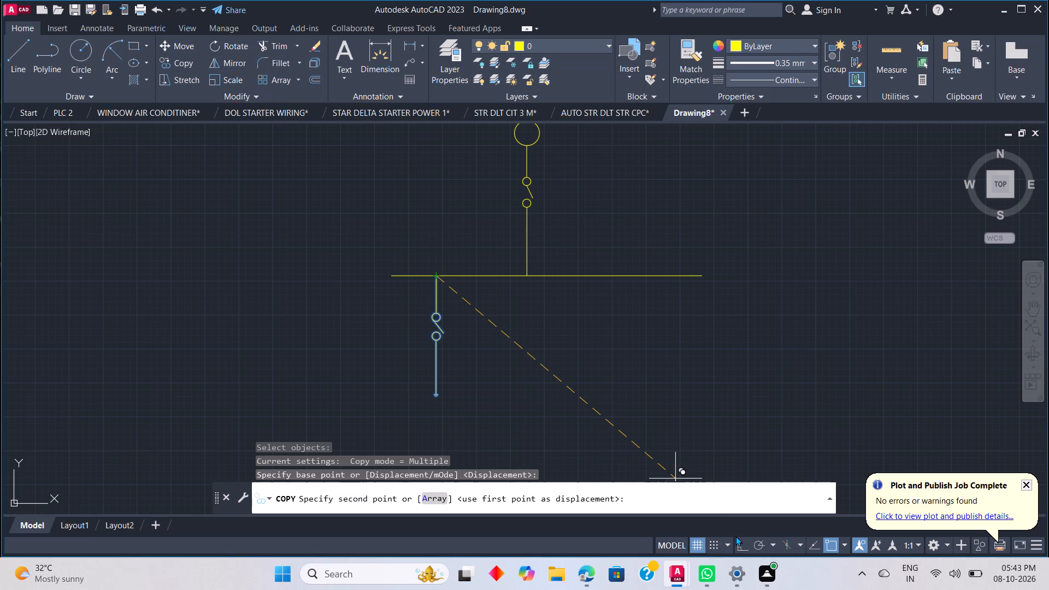
click(739, 541)
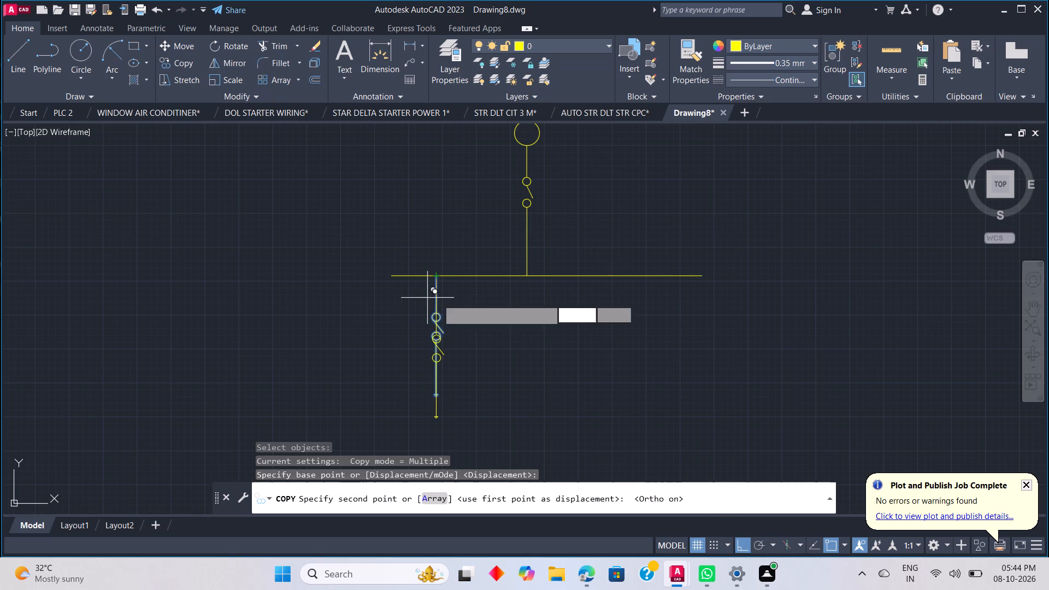
scroll(474, 281, up, 2)
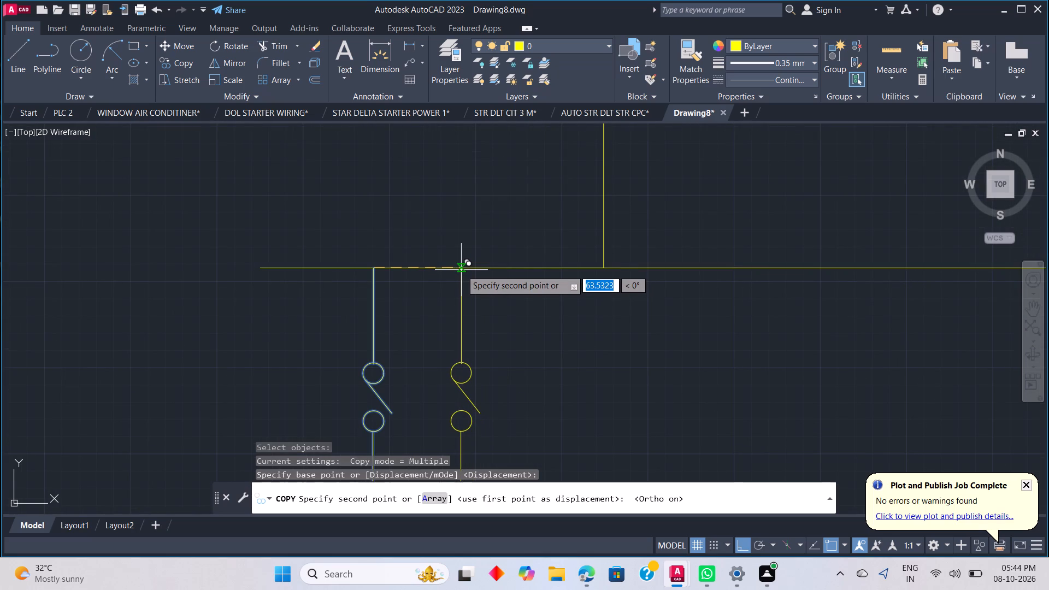
click(461, 270)
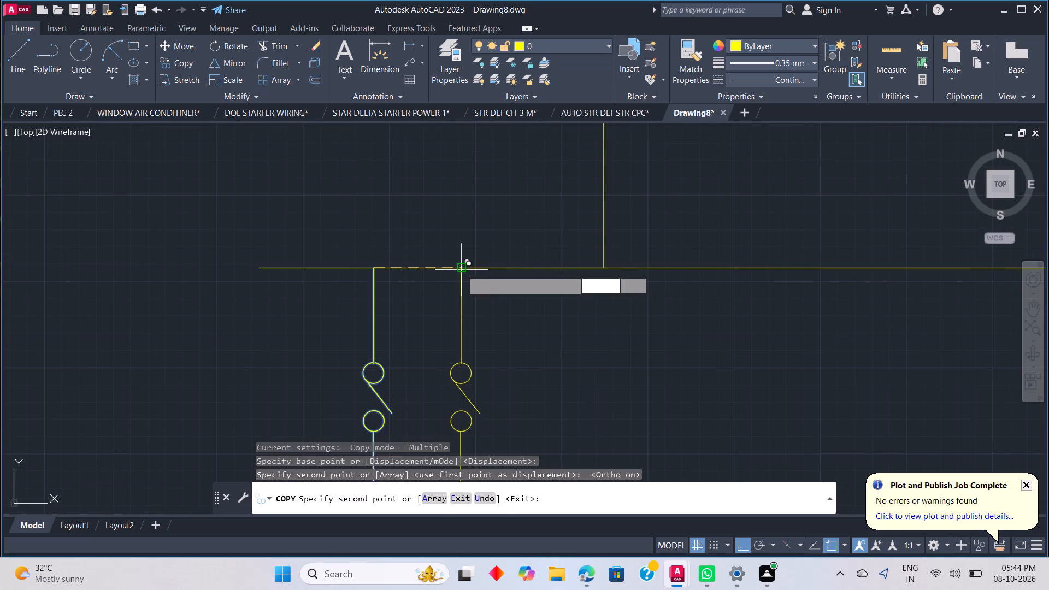
click(561, 272)
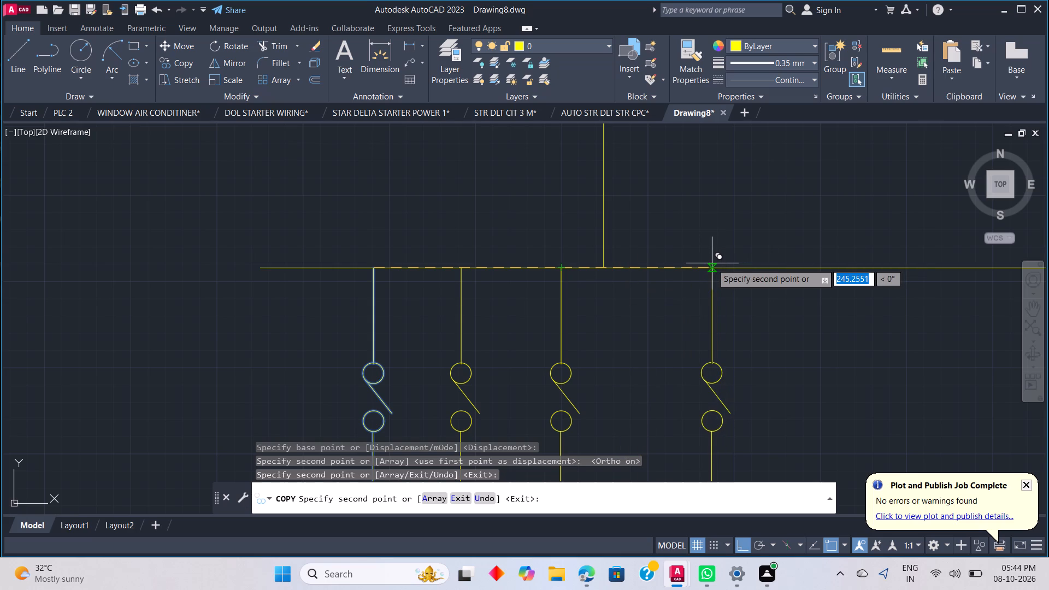
click(712, 263)
scroll(768, 315, down, 3)
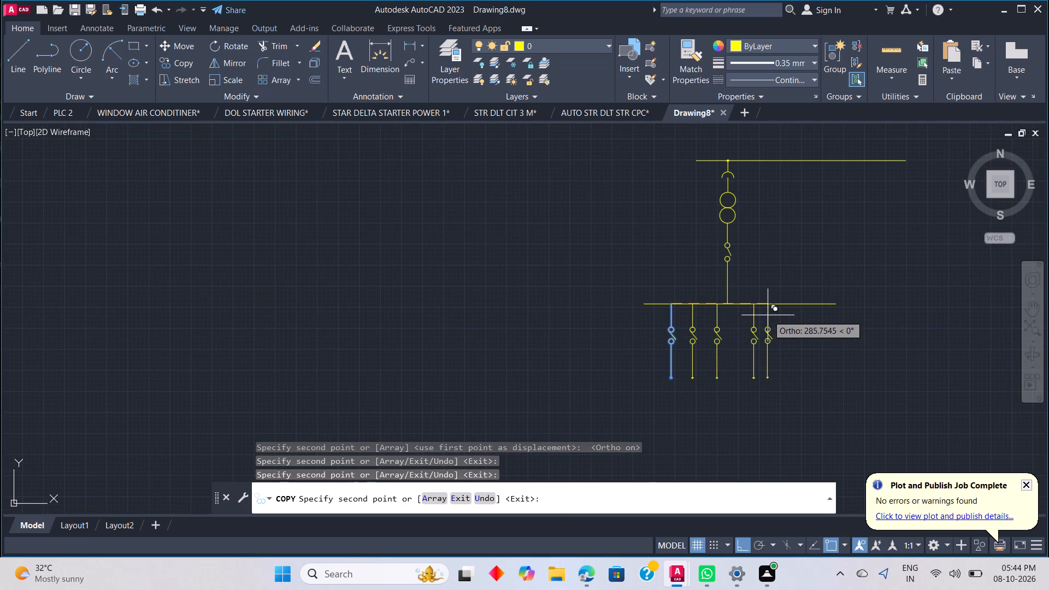
scroll(769, 326, up, 2)
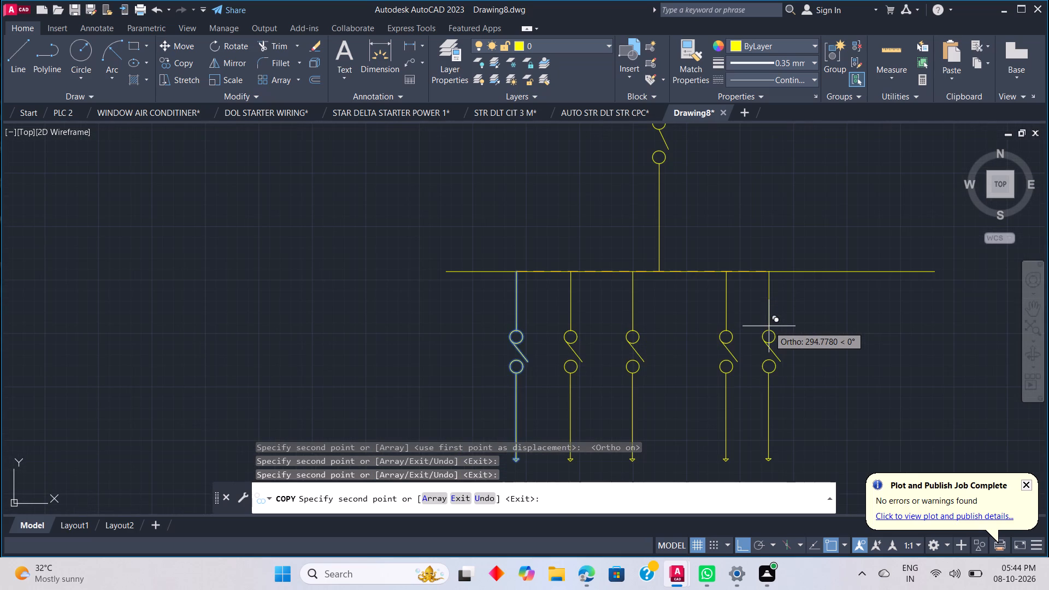
key(Escape)
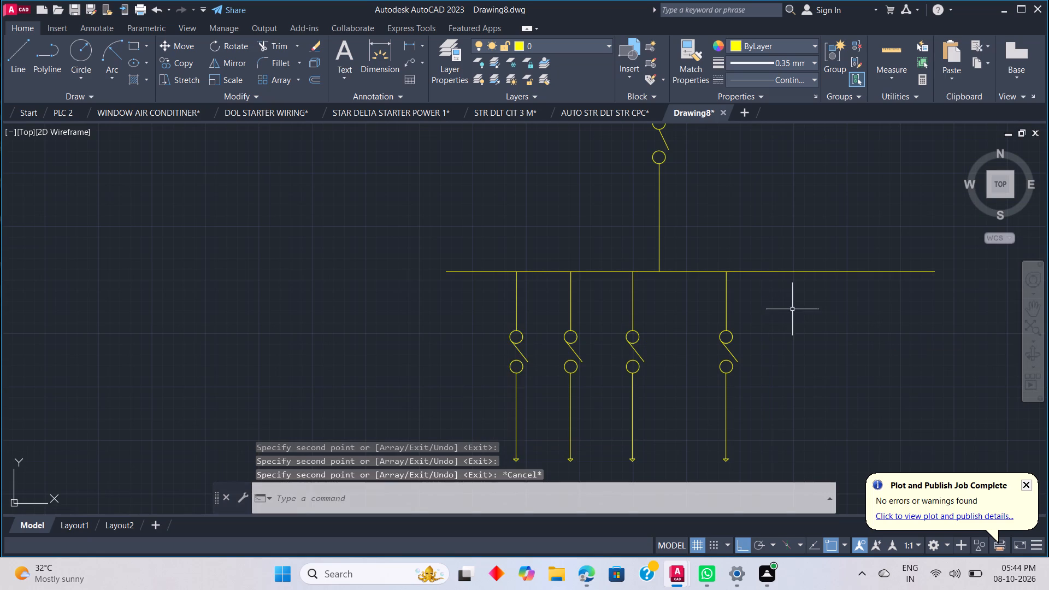
Draw a vertical line crossing the lower horizontal line, to the right of the fourth branch.
key(l)
key(space)
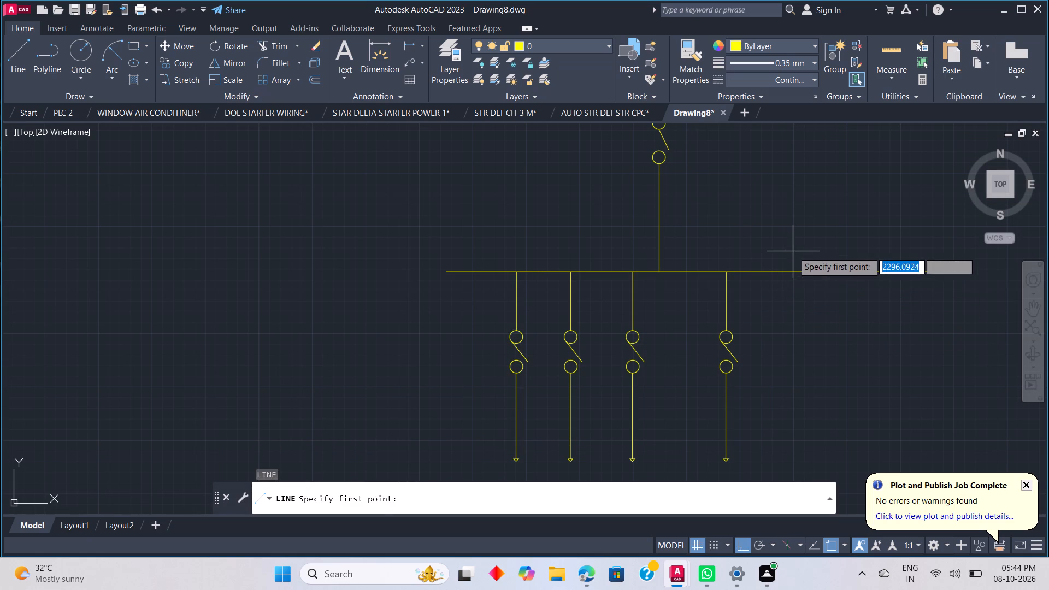
click(793, 251)
click(810, 340)
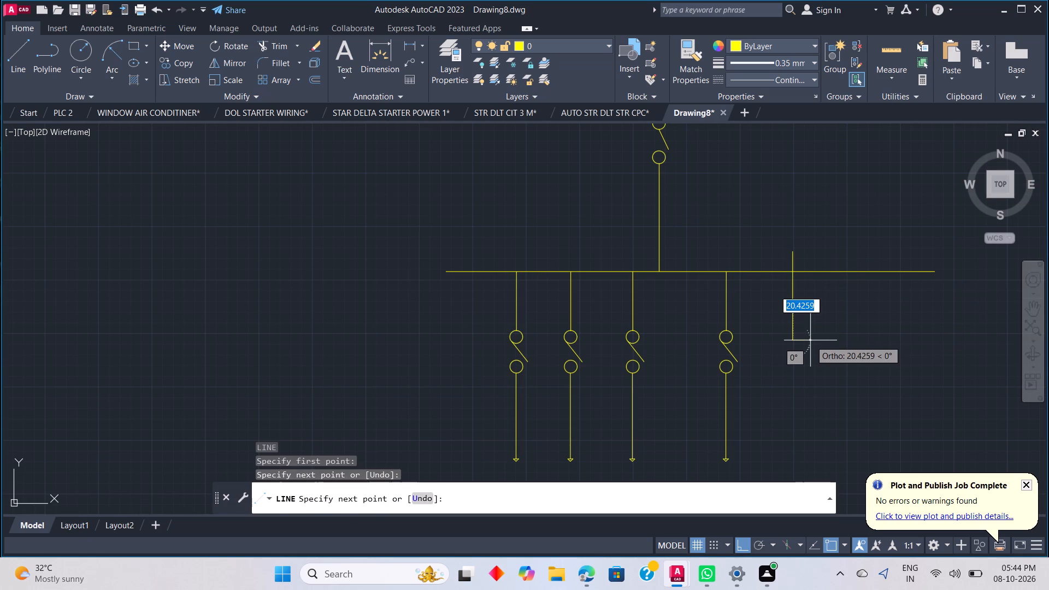
key(Escape)
Trim the lower horizontal line beyond the vertical line at the fourth branch's right, and remove both remaining pieces of that vertical line.
text(TR)
key(space)
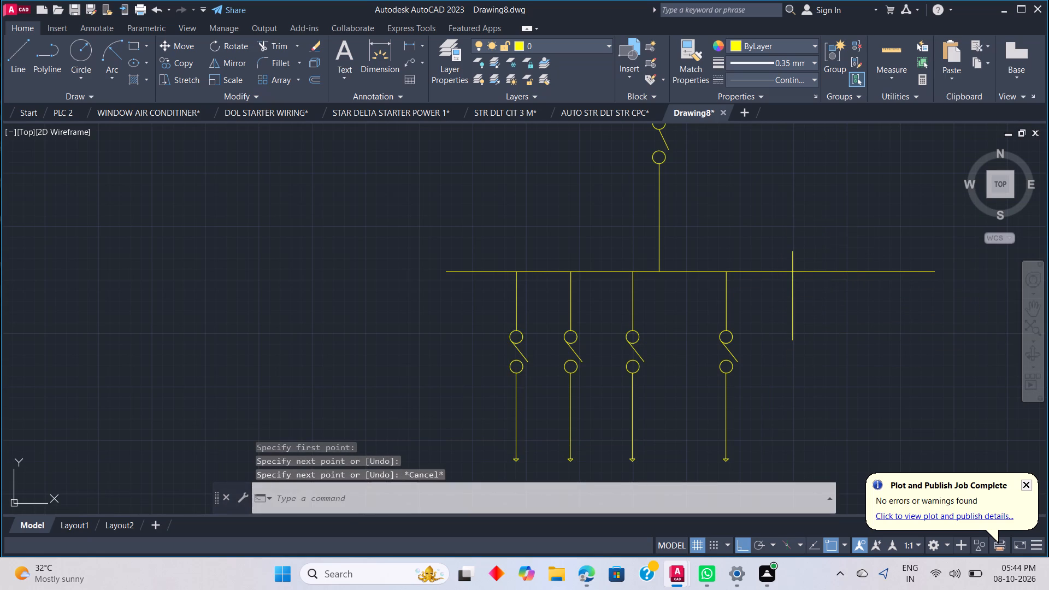
drag(828, 249, 827, 313)
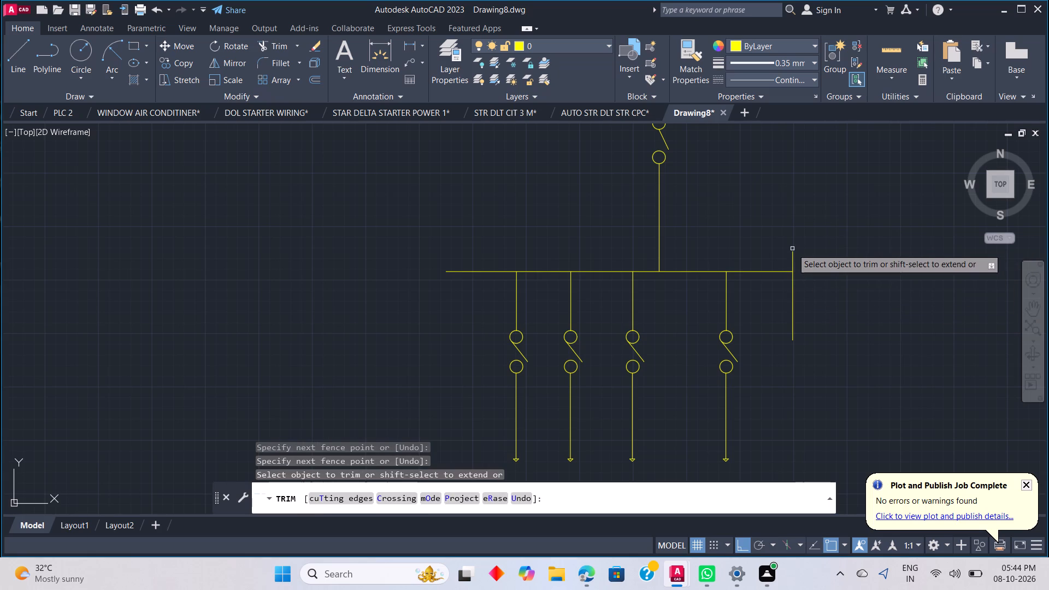
click(793, 256)
drag(795, 290, 765, 320)
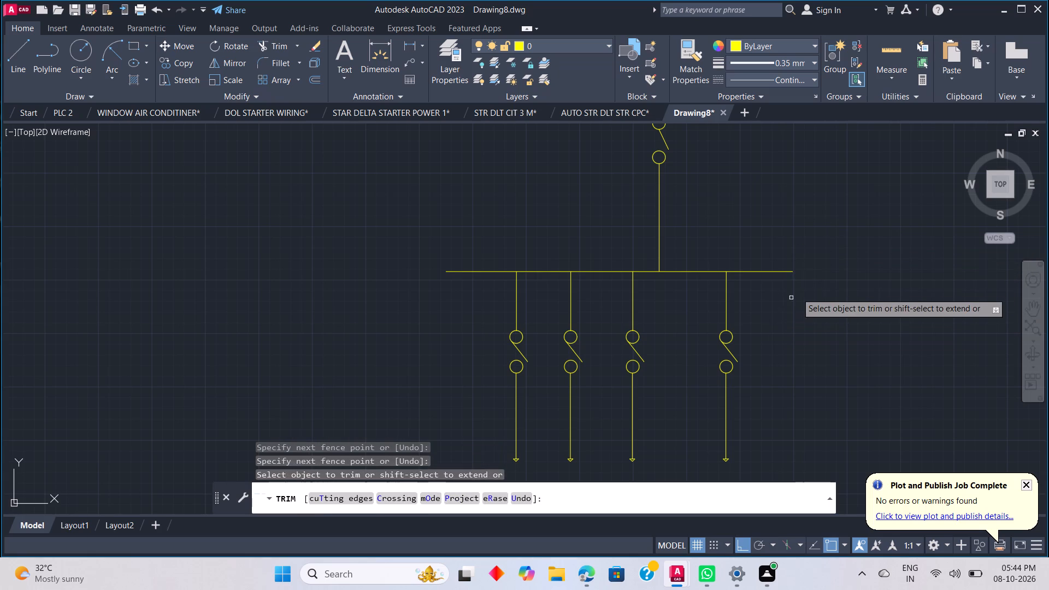
Review the whole diagram, from the supply line and transformer down to the four switch branches.
scroll(791, 298, down, 2)
middle_drag(812, 288, 811, 279)
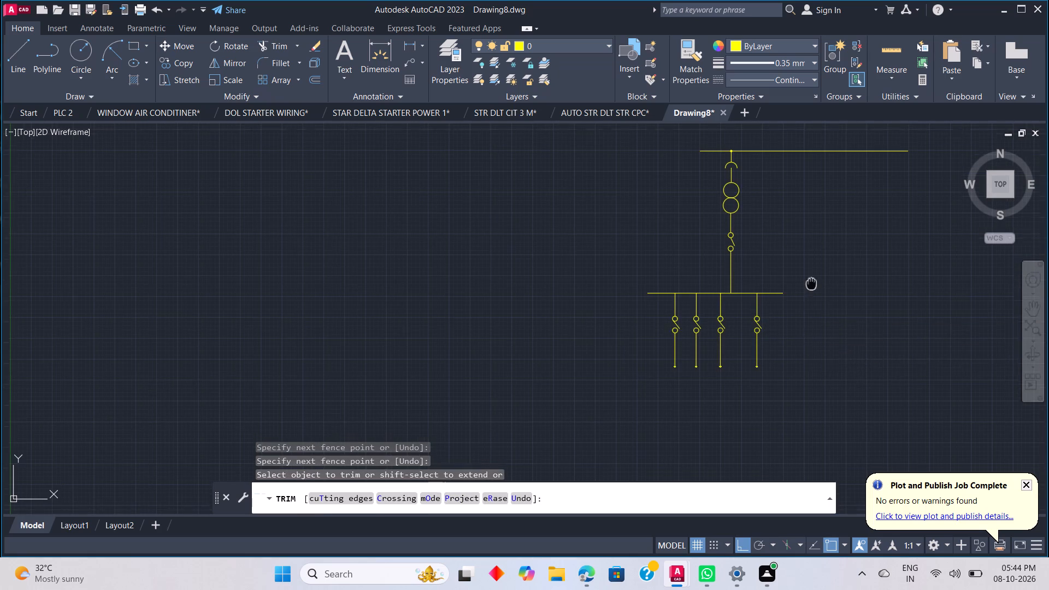
middle_drag(811, 279, 802, 240)
middle_drag(816, 211, 744, 165)
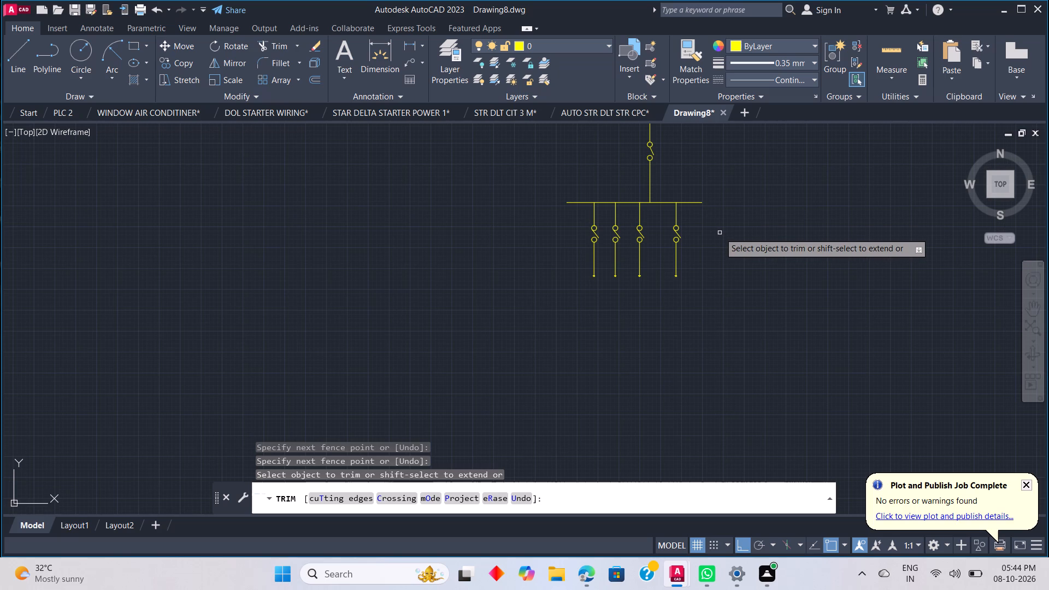
scroll(709, 239, up, 1)
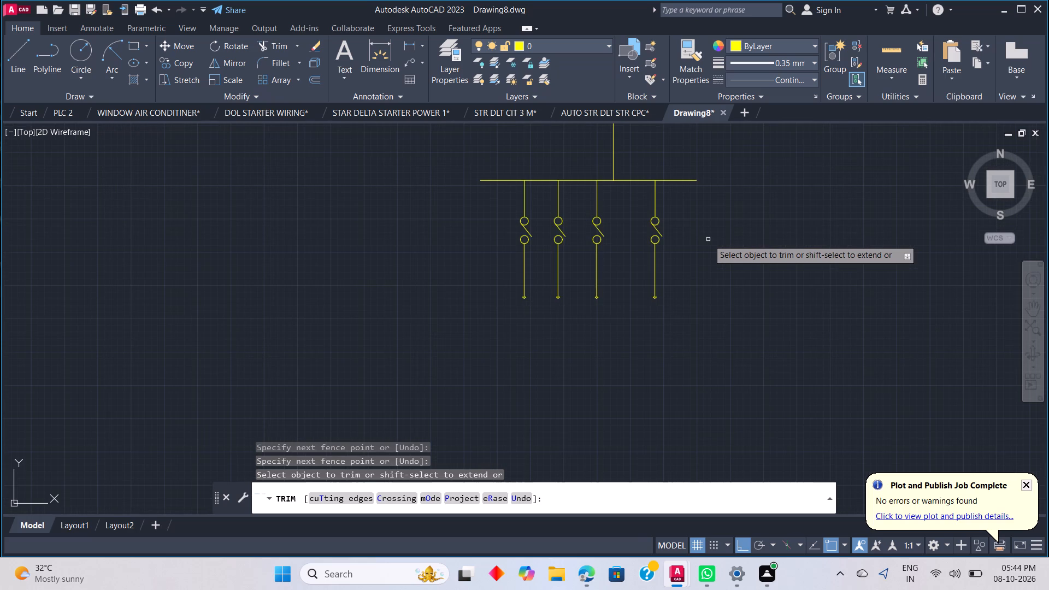
scroll(694, 249, up, 1)
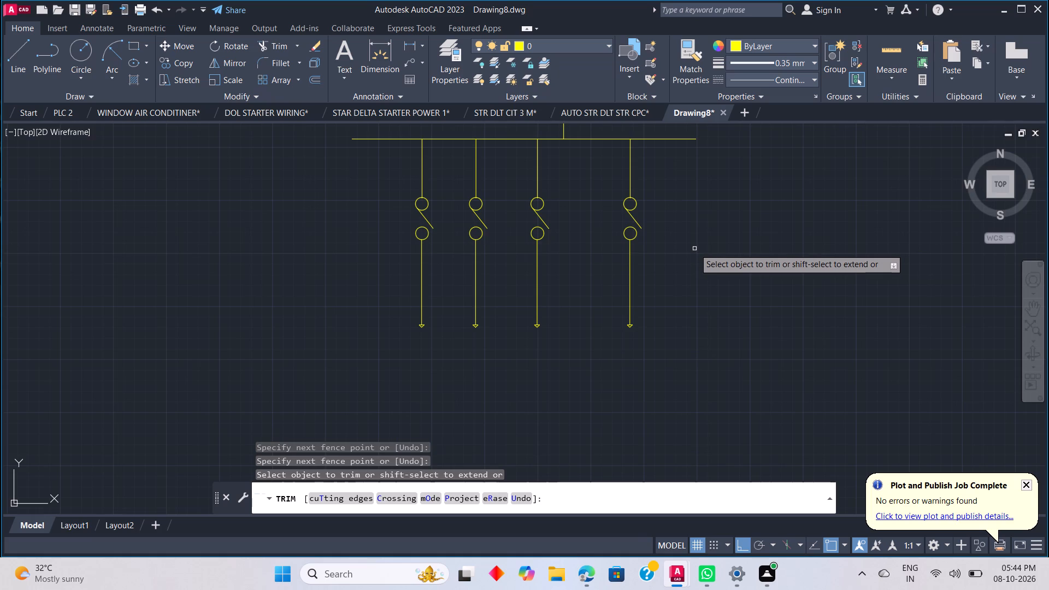
scroll(694, 249, down, 2)
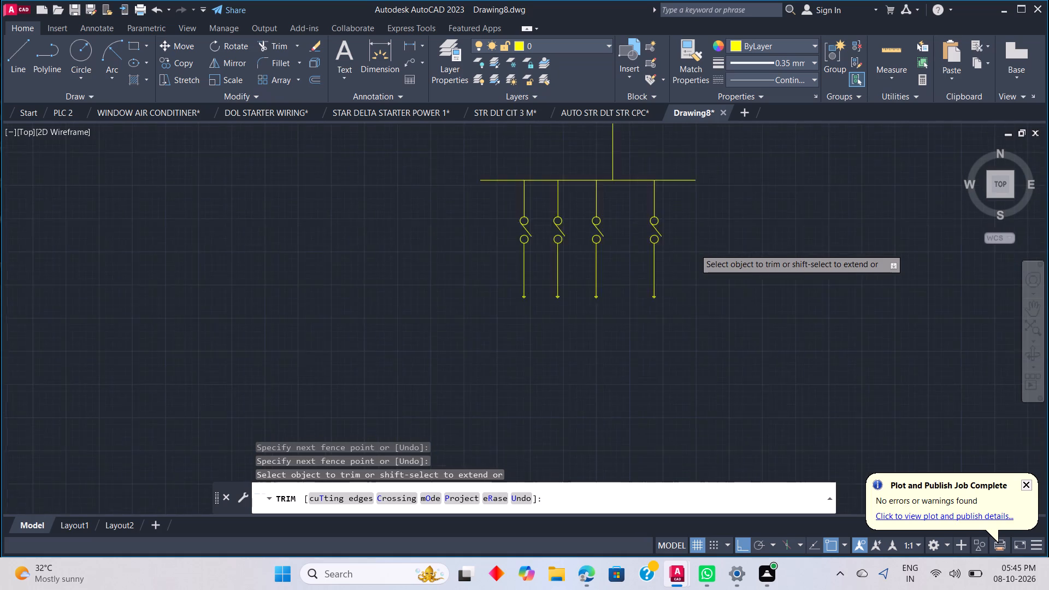
scroll(694, 249, down, 2)
scroll(693, 249, up, 1)
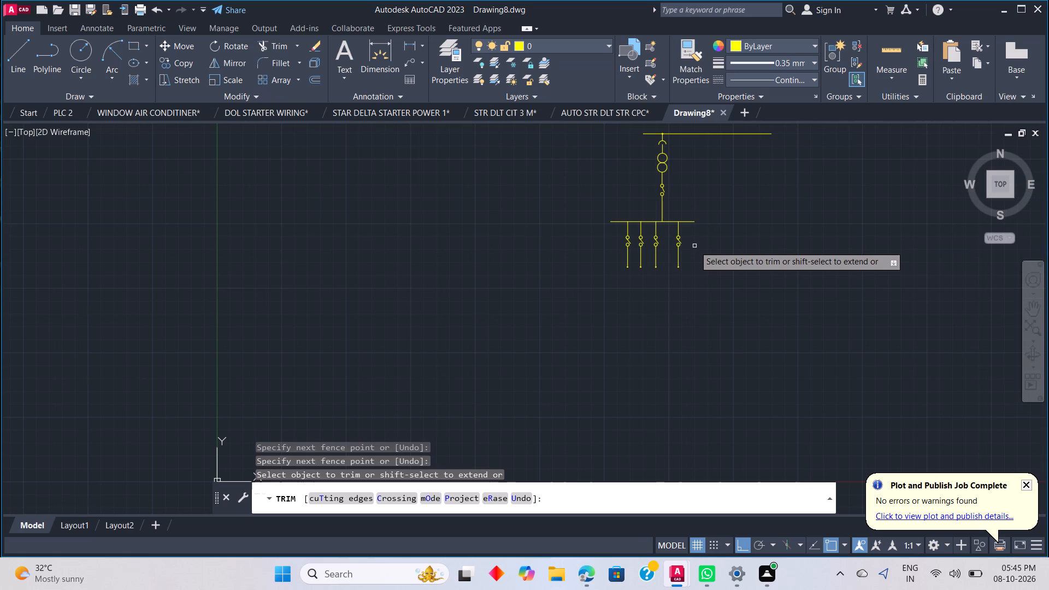
scroll(694, 246, down, 2)
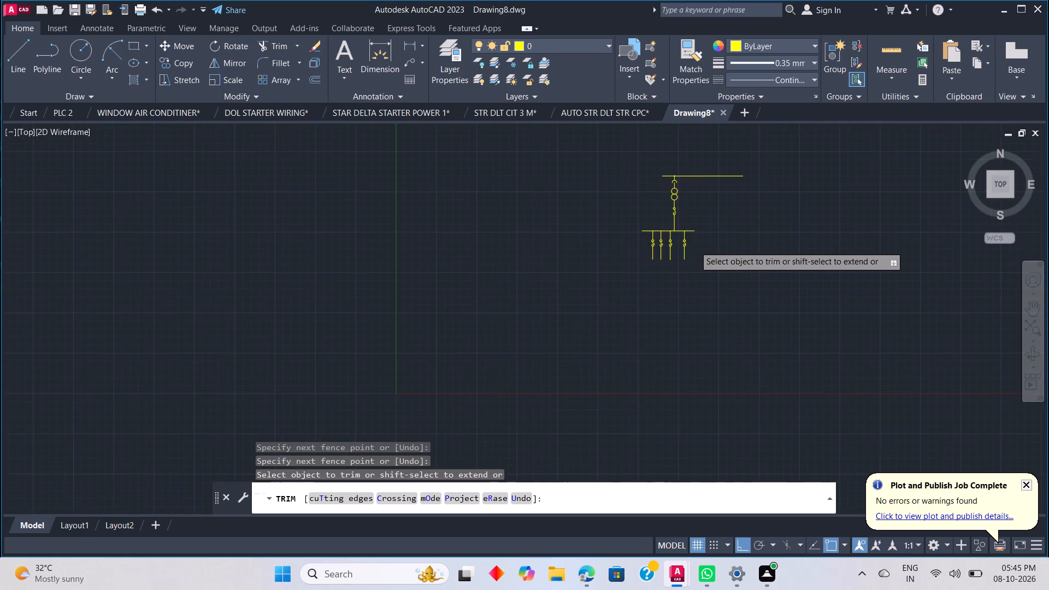
scroll(692, 244, up, 2)
middle_drag(693, 201, 693, 236)
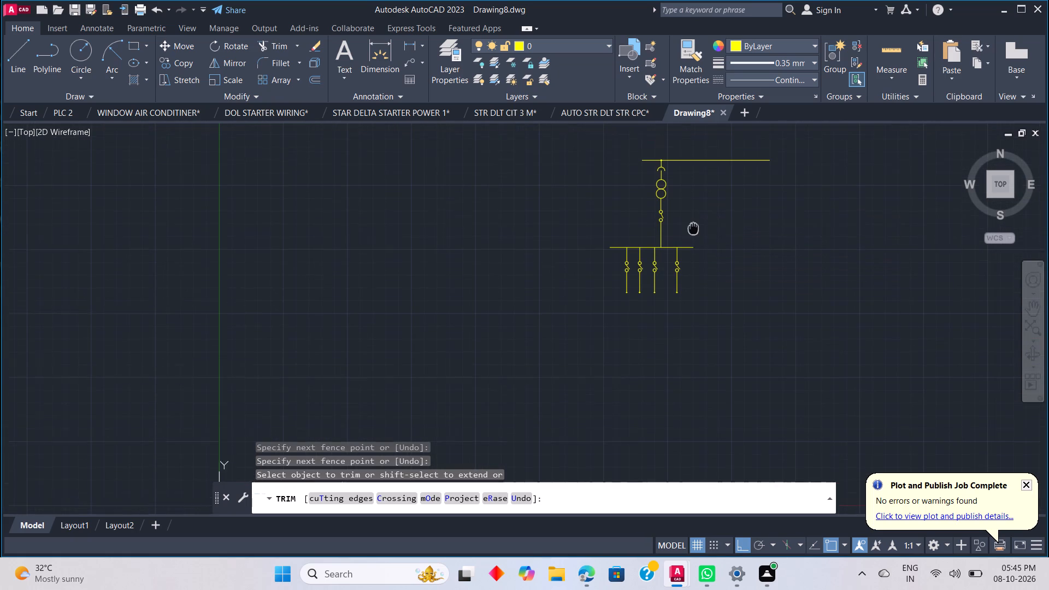
middle_drag(693, 236, 693, 251)
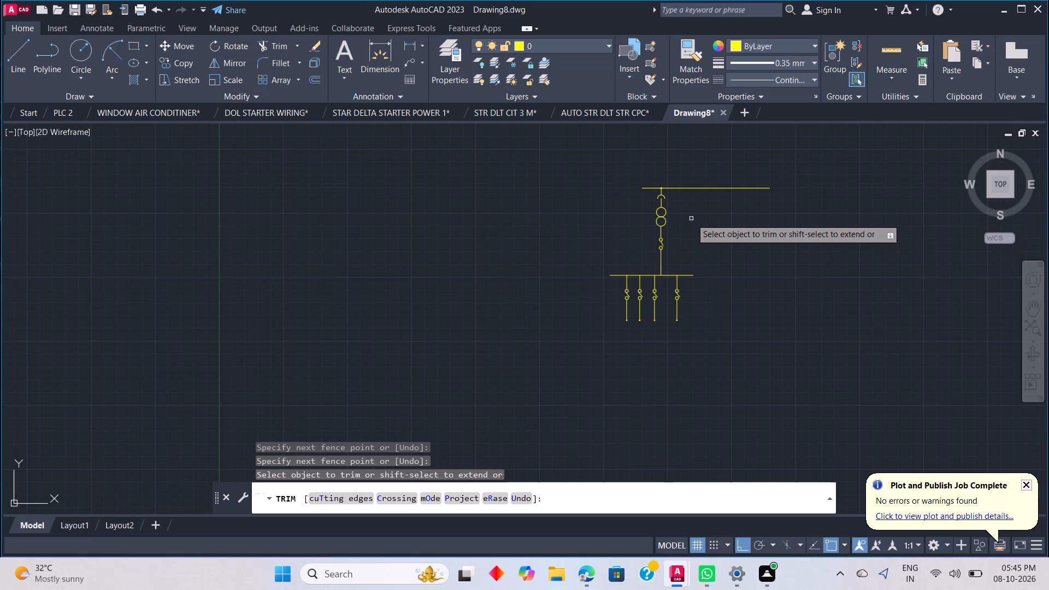
scroll(691, 219, up, 1)
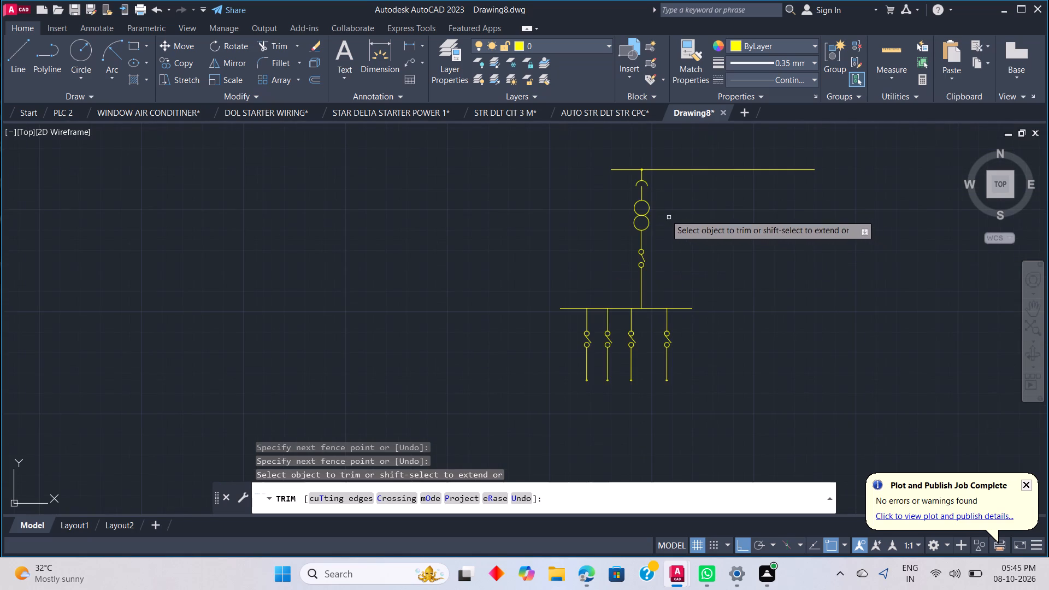
scroll(620, 178, up, 2)
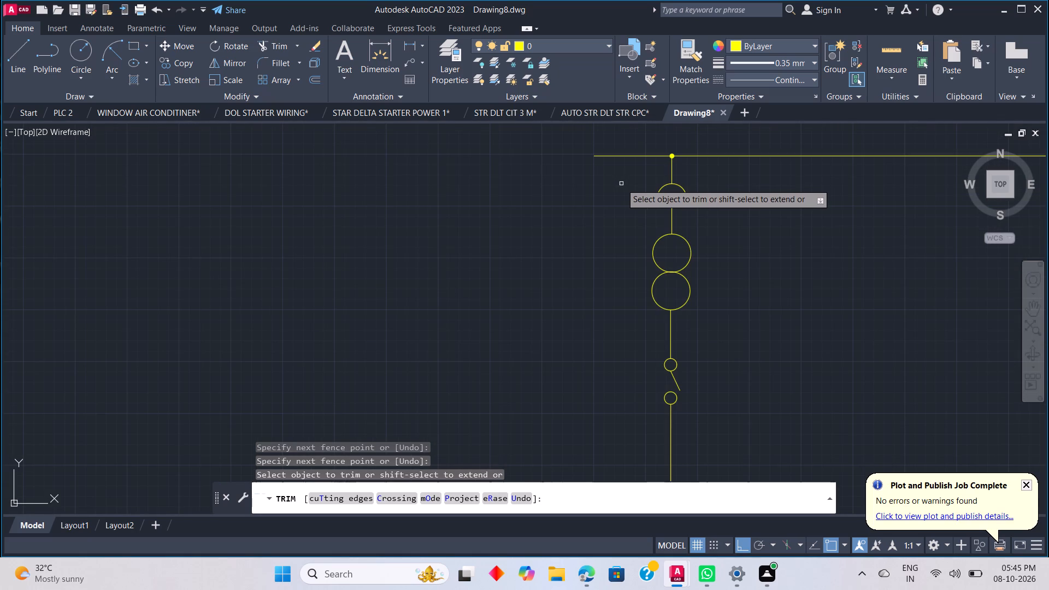
key(Escape)
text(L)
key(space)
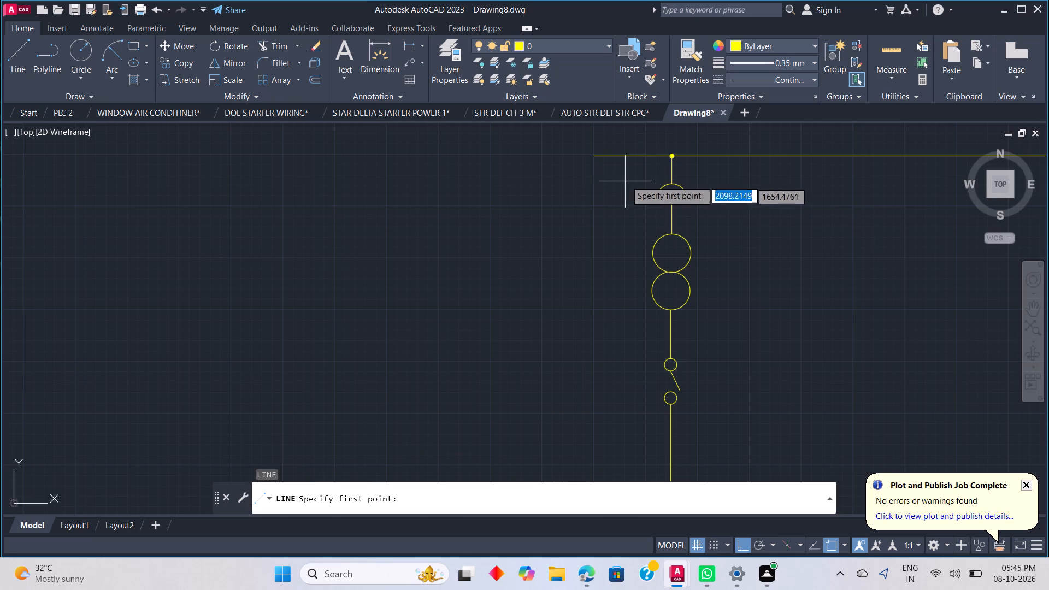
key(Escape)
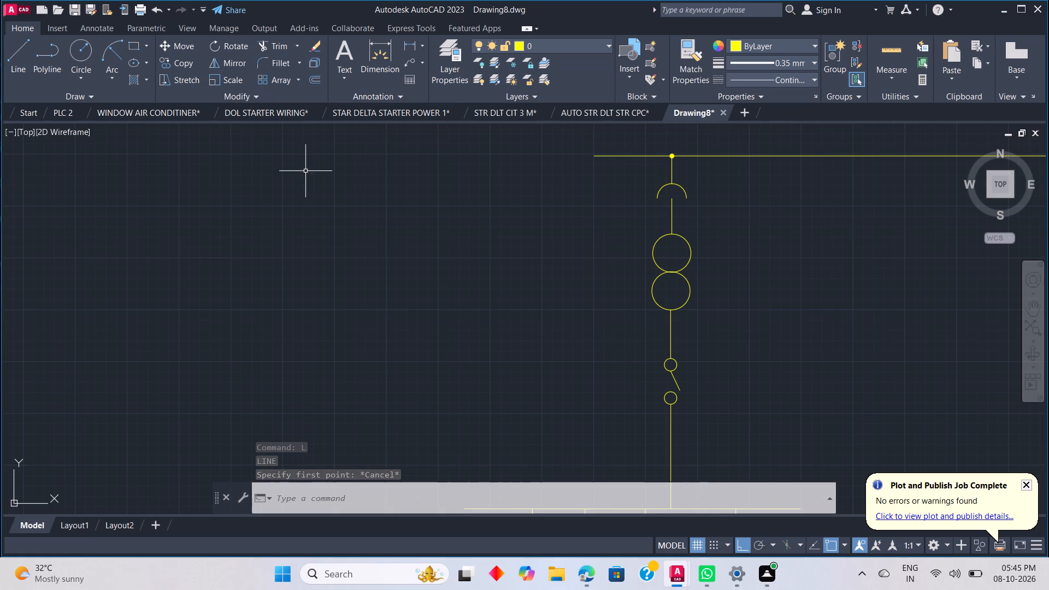
Insert the Ground block from DesignCenter's Basic Electronics library in the empty area to the right of the transformer.
key(ctrl+2)
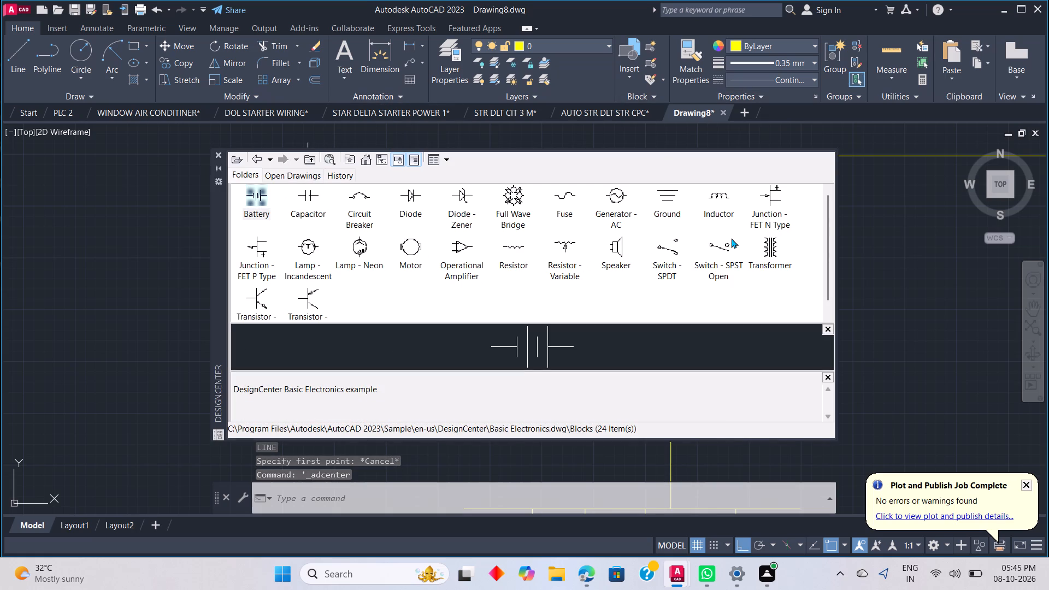
click(662, 205)
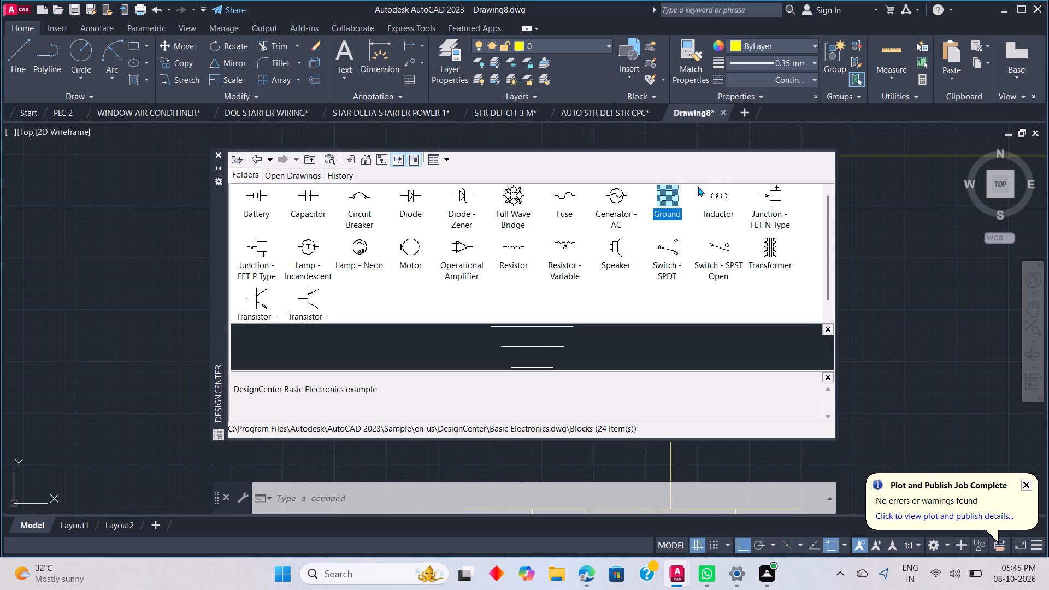
drag(669, 196, 861, 266)
click(861, 267)
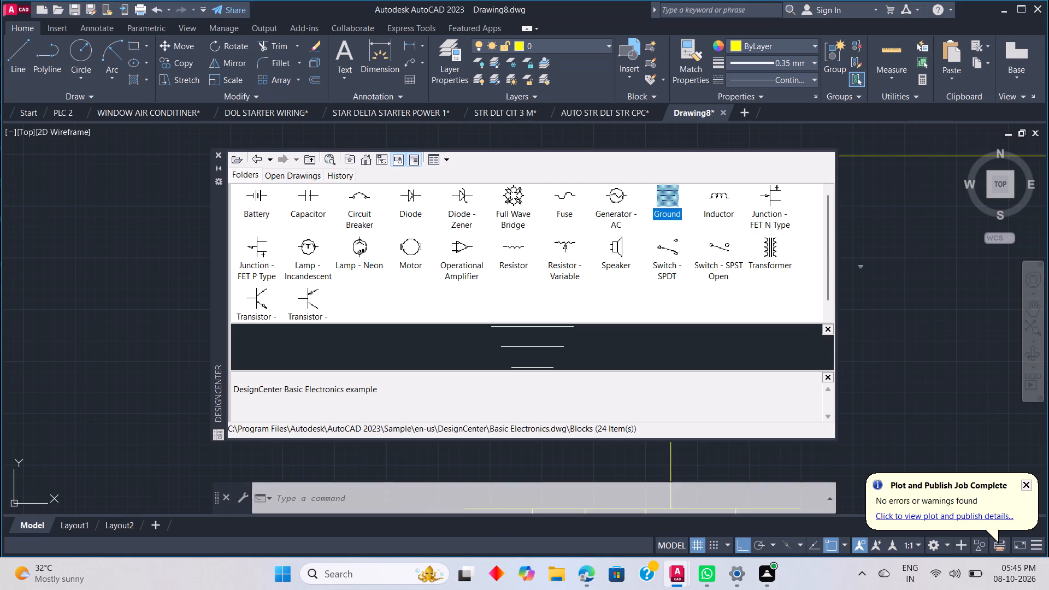
click(217, 156)
click(217, 156)
click(219, 147)
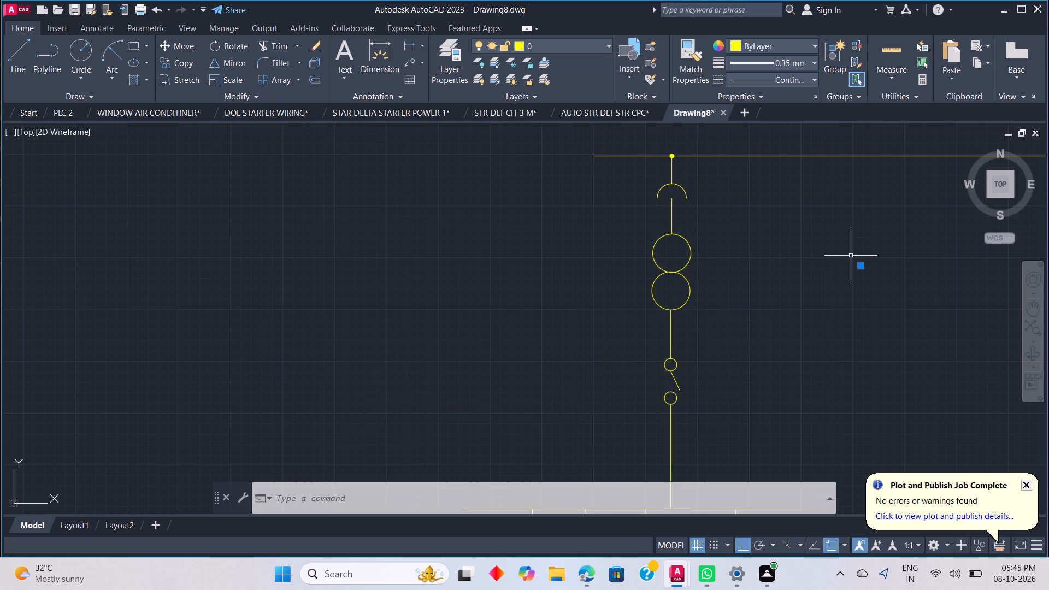
Scale up the inserted ground symbol by a factor of about 23.
scroll(877, 299, up, 1)
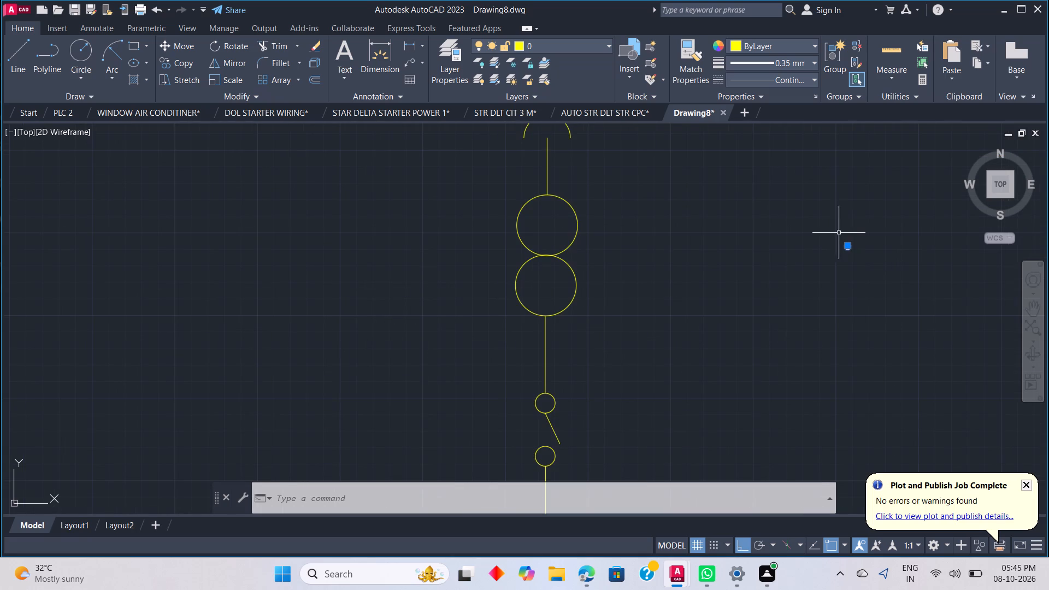
right_click(882, 279)
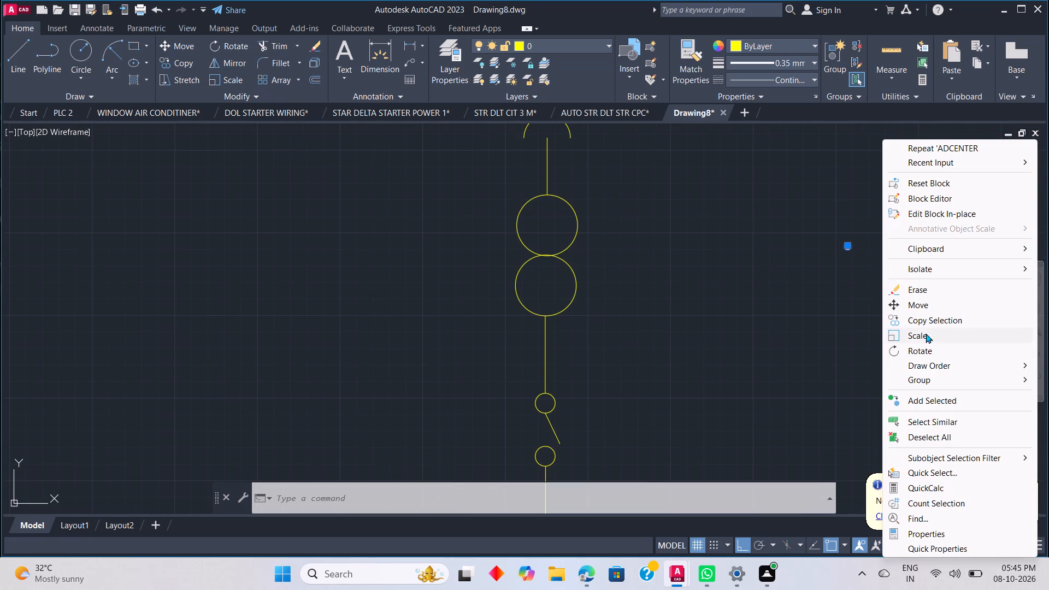
click(921, 333)
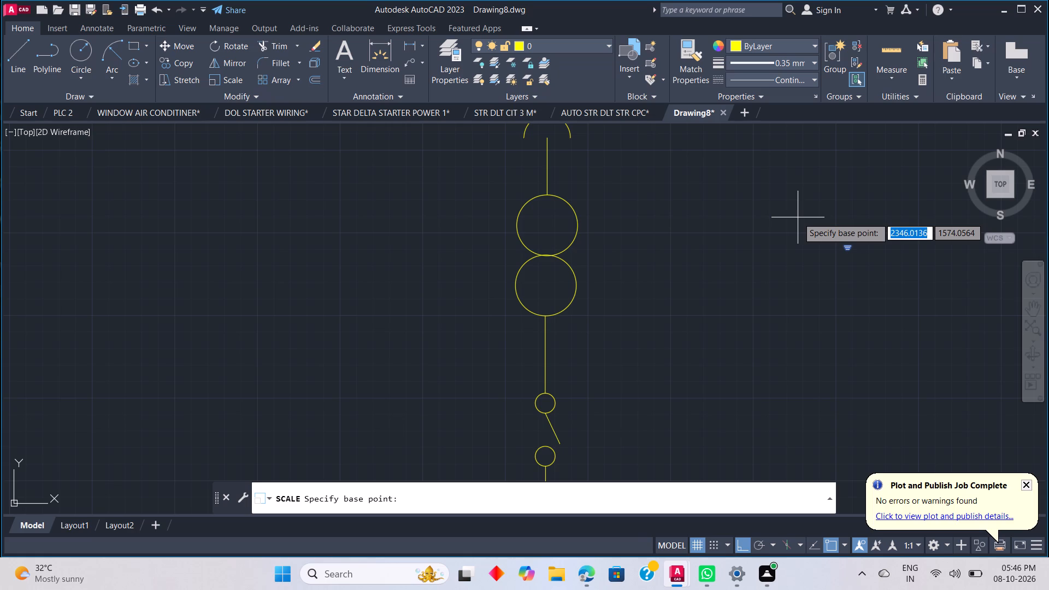
click(845, 250)
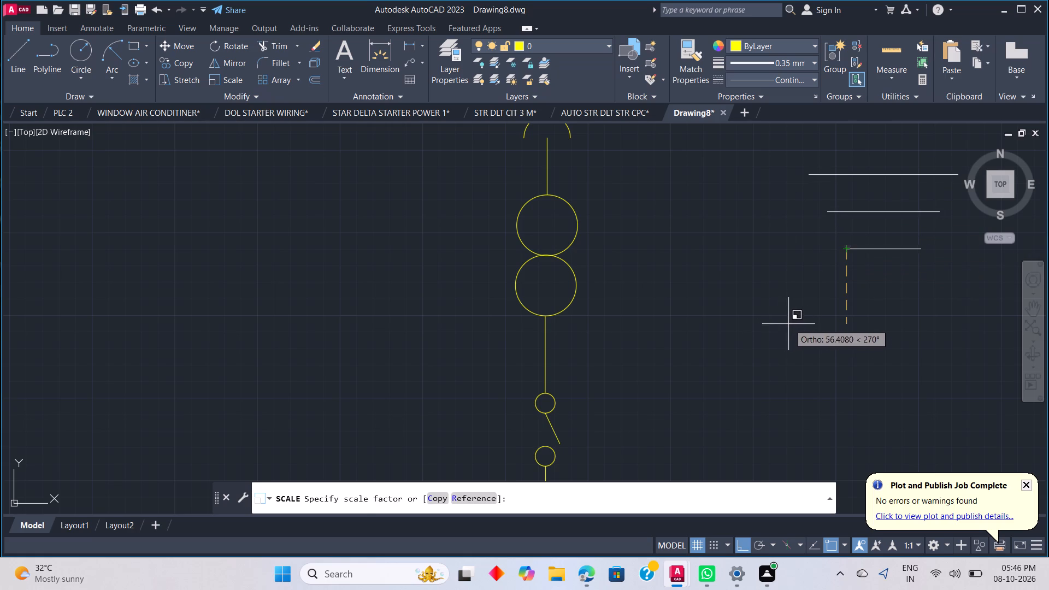
click(845, 280)
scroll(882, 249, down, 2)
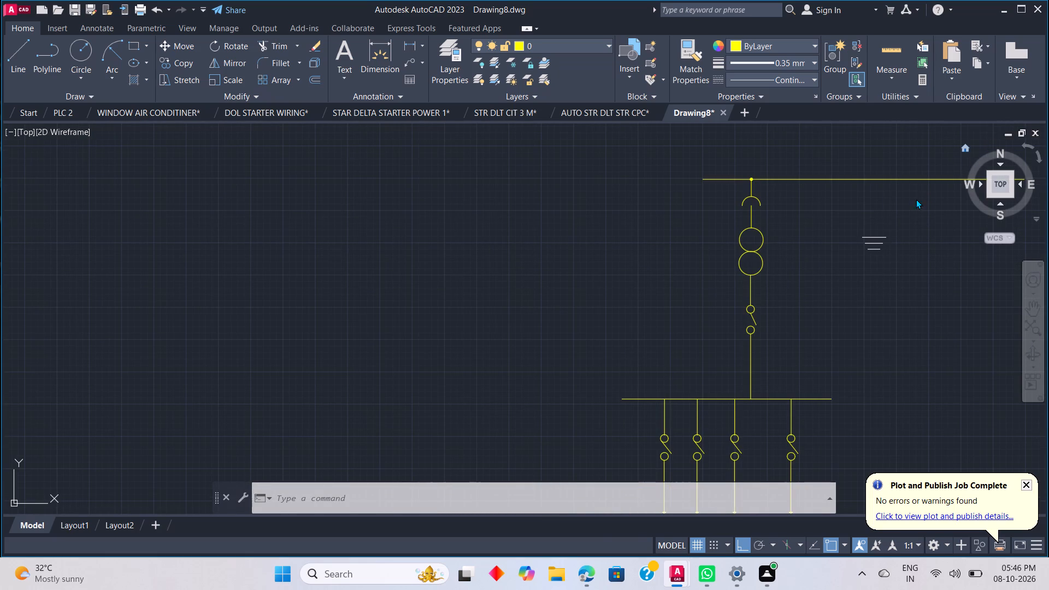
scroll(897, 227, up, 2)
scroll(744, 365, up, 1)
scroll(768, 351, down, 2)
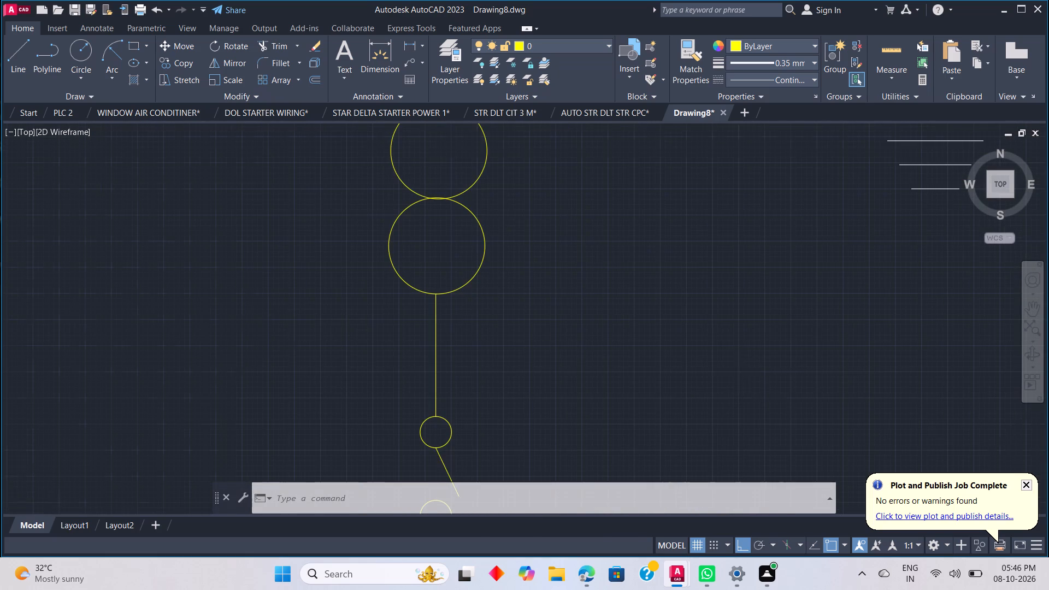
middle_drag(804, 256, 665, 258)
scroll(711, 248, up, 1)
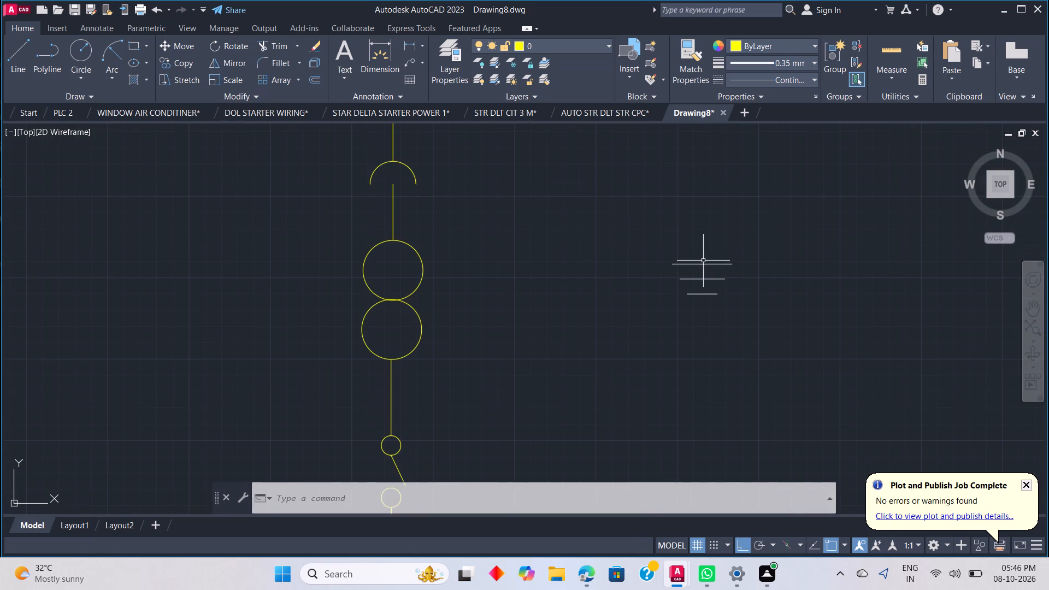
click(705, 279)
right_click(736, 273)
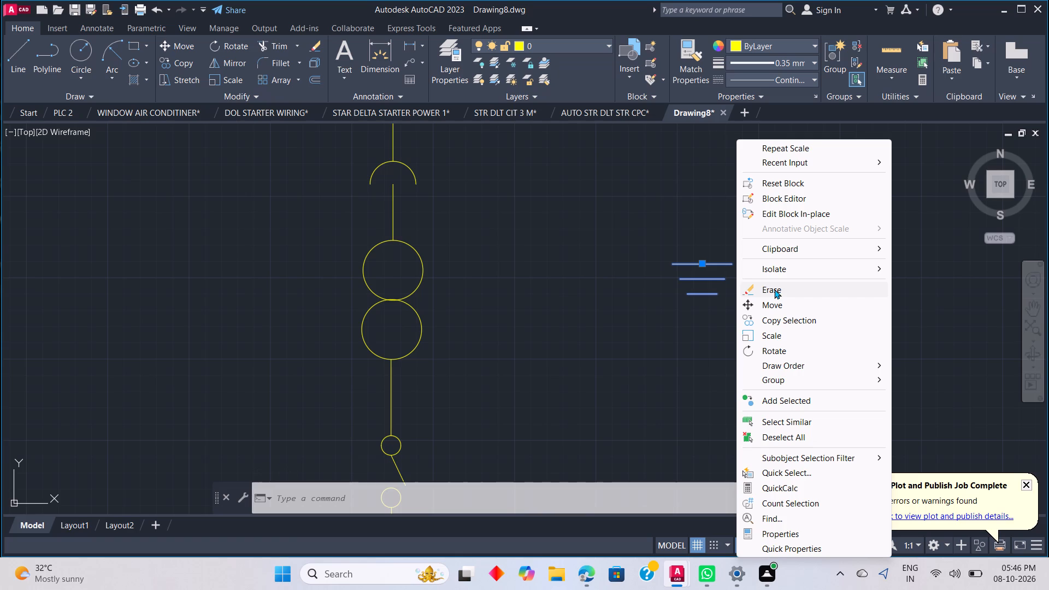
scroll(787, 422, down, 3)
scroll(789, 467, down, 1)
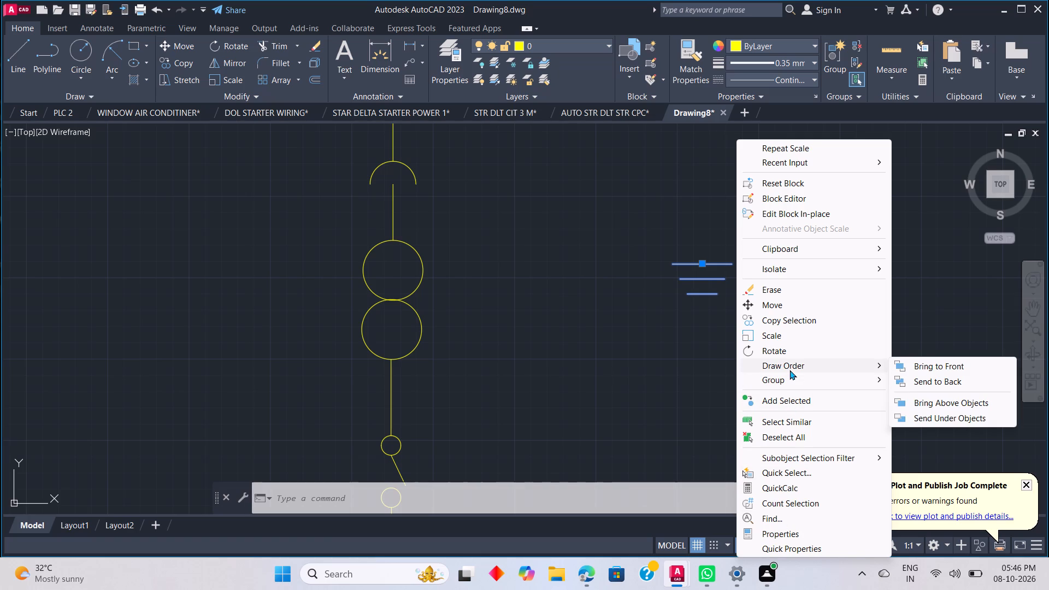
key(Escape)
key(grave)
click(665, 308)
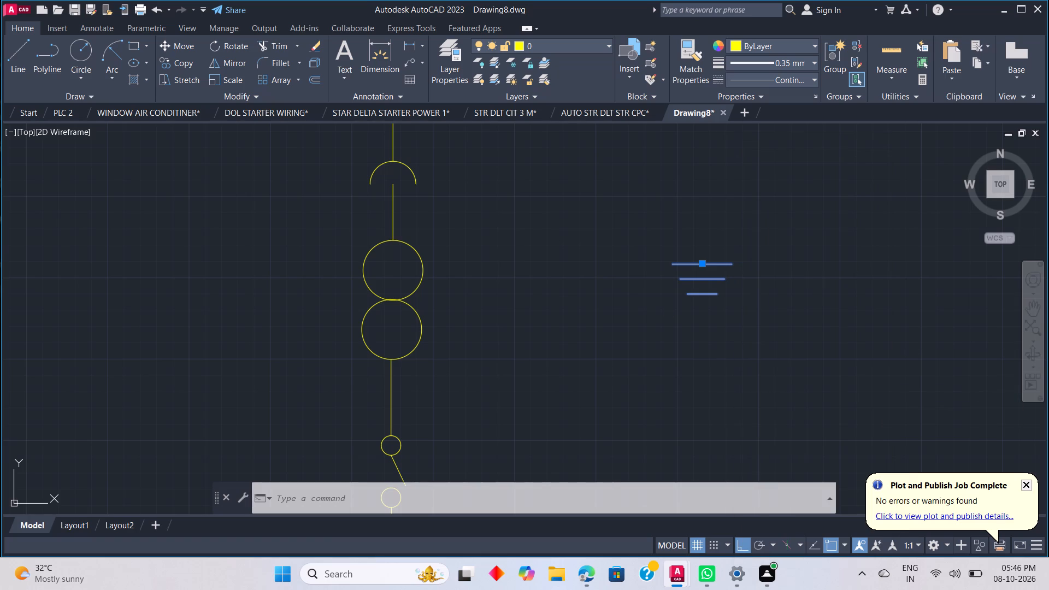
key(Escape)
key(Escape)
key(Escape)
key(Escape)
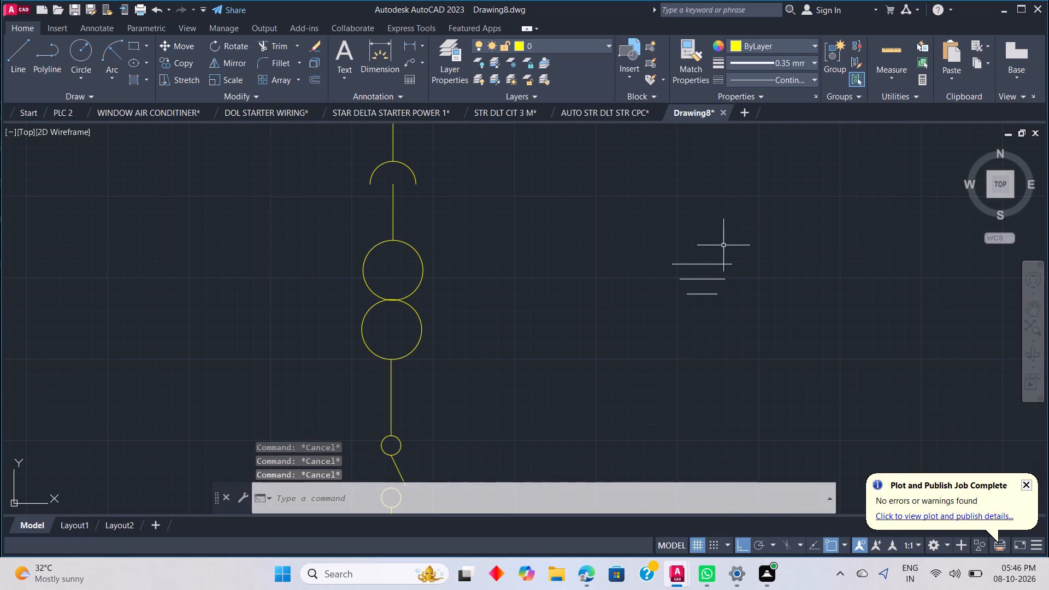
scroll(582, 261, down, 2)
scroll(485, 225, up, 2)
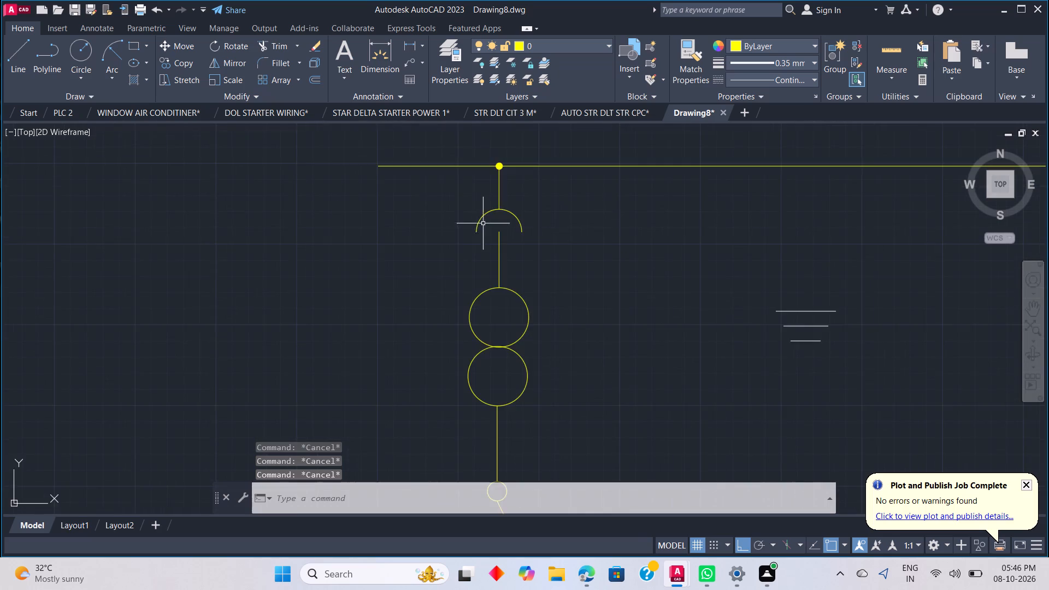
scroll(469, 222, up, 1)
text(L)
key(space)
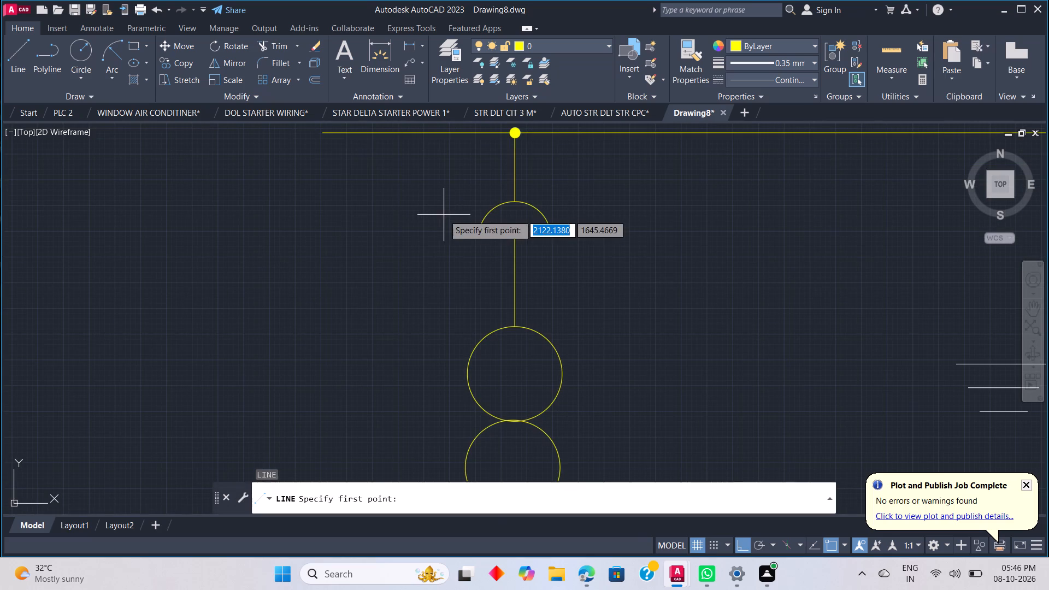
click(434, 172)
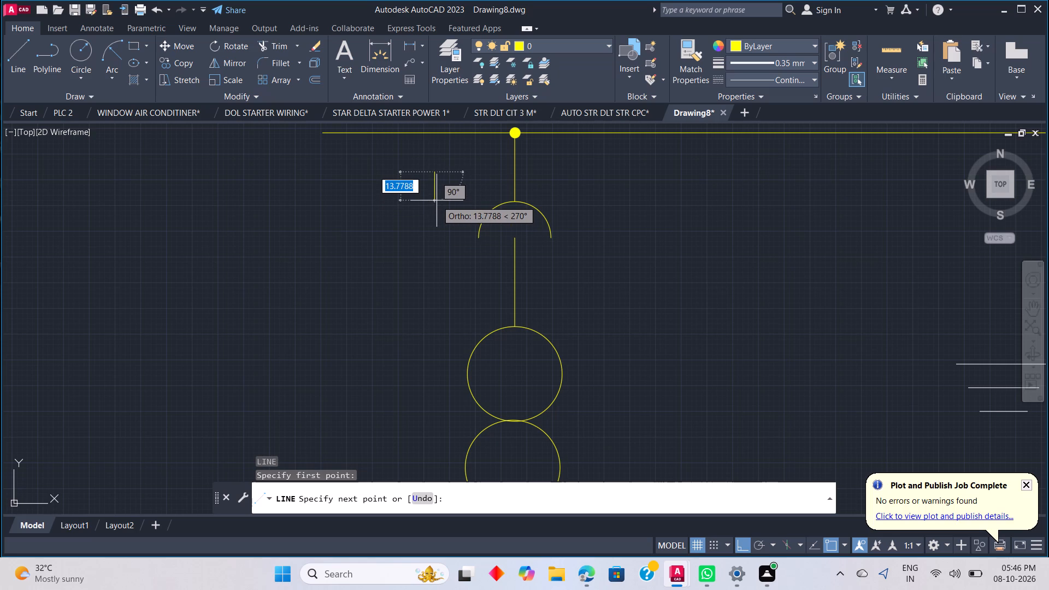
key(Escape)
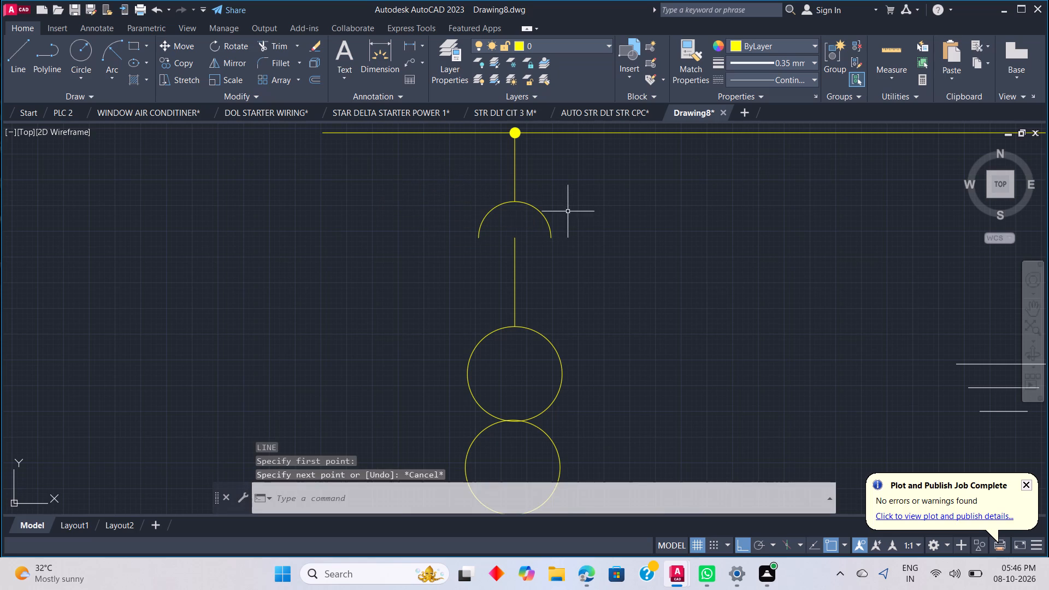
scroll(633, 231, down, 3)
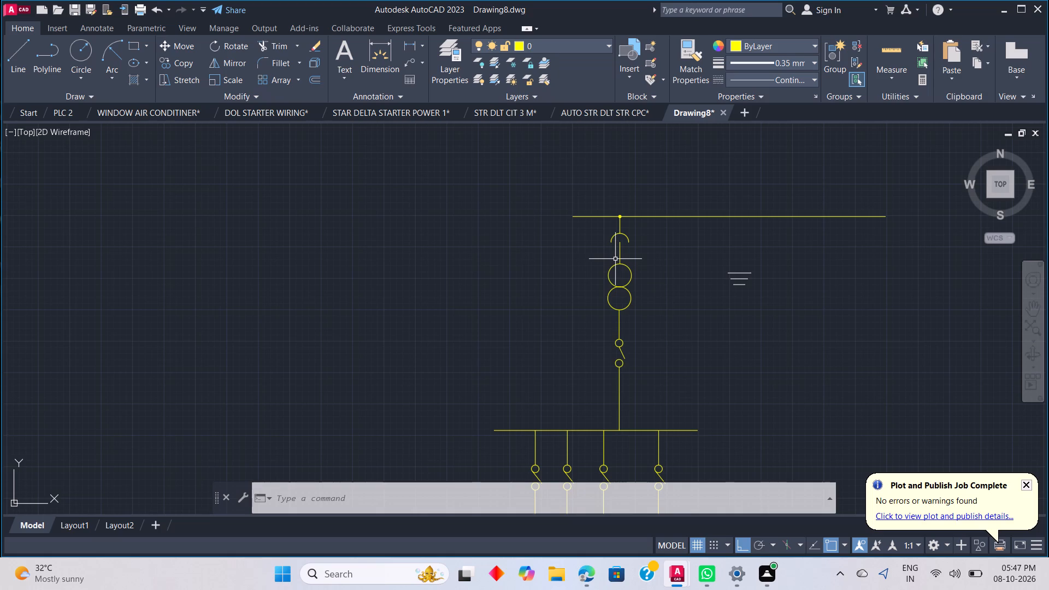
Draw a short vertical line in the empty area left of the contact arc, just below the supply line.
scroll(600, 242, up, 4)
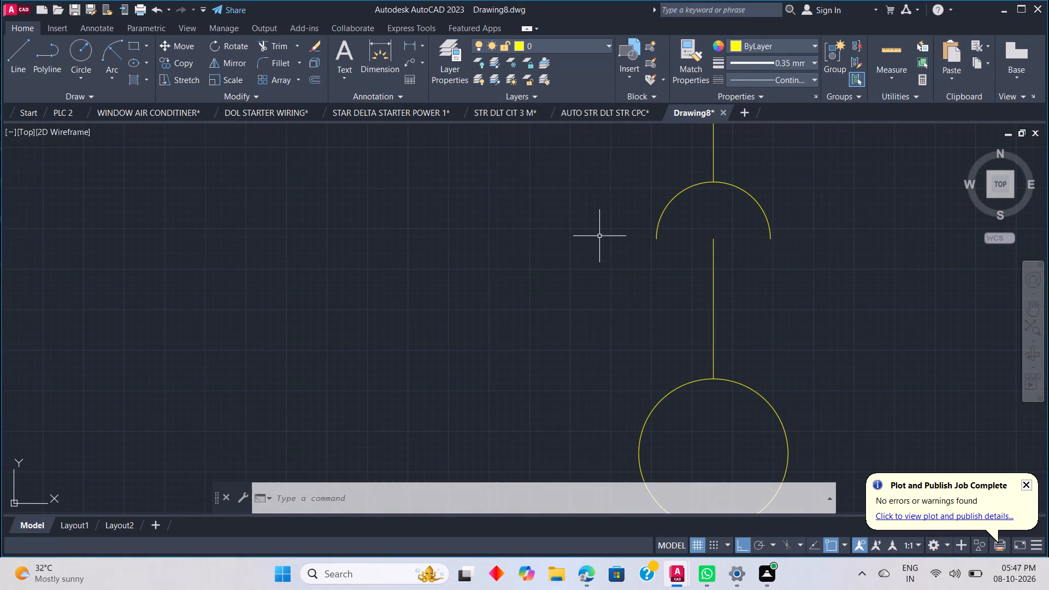
text(L)
key(space)
scroll(675, 133, down, 2)
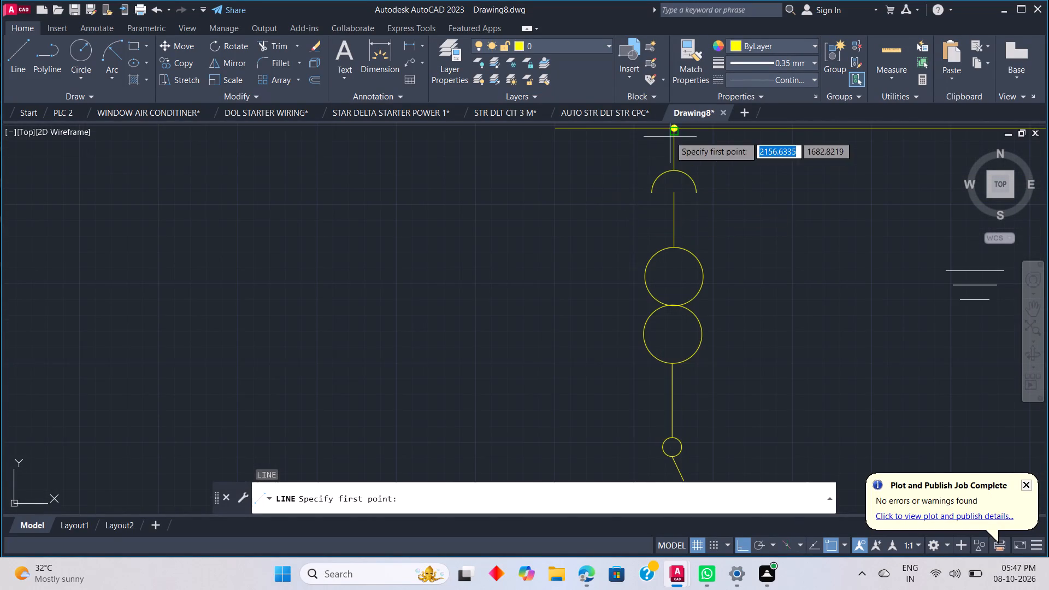
middle_drag(670, 136, 618, 203)
middle_drag(613, 209, 573, 250)
scroll(551, 267, up, 2)
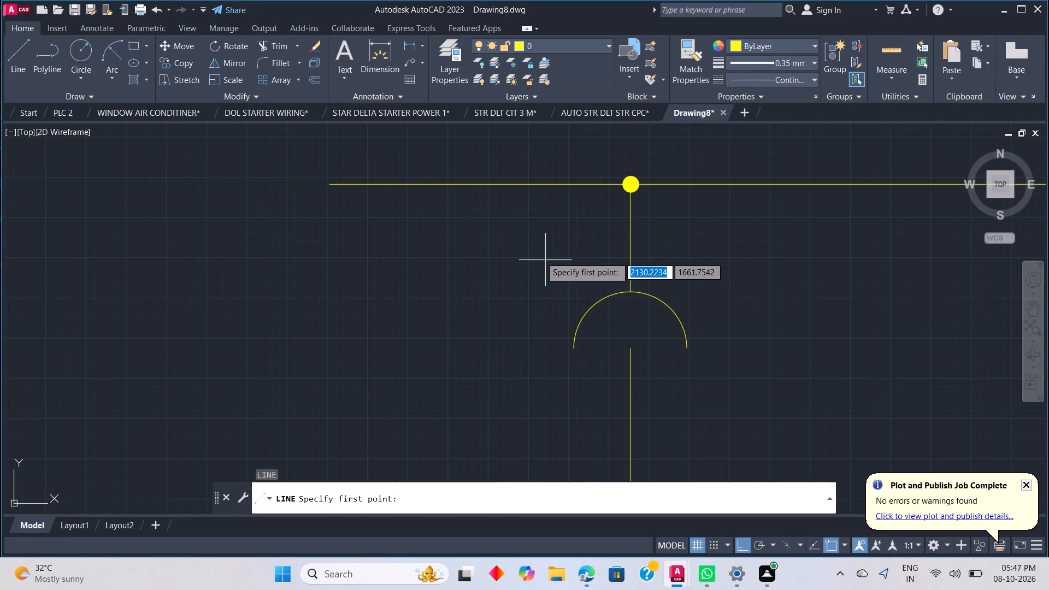
click(511, 235)
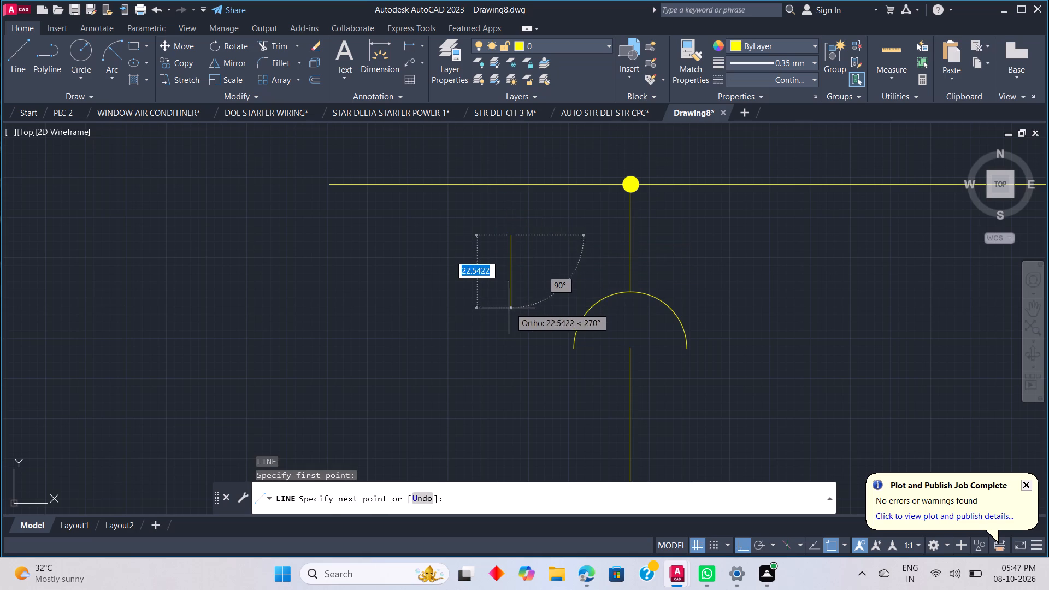
click(515, 270)
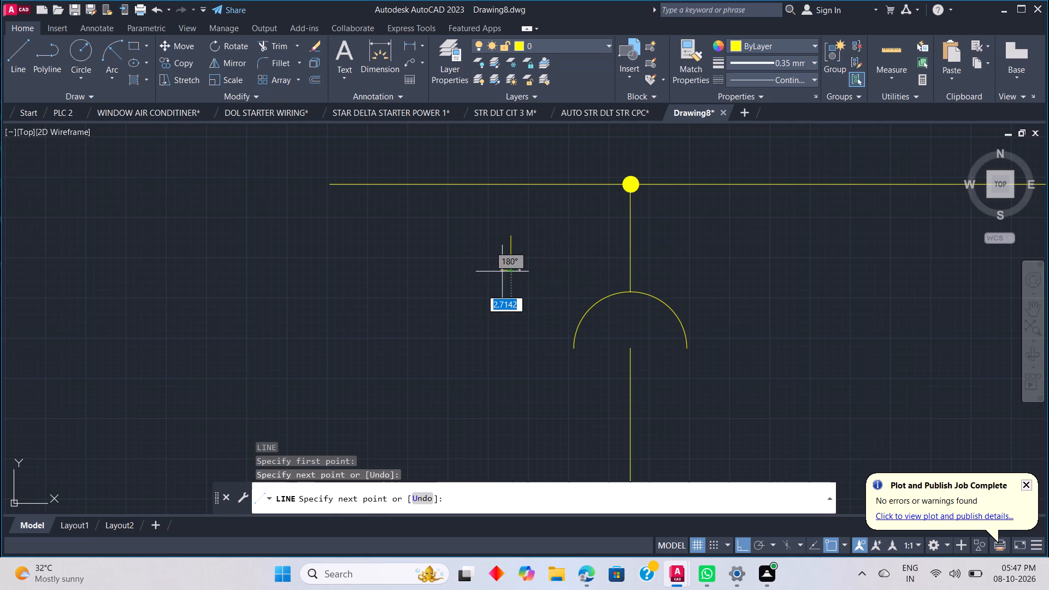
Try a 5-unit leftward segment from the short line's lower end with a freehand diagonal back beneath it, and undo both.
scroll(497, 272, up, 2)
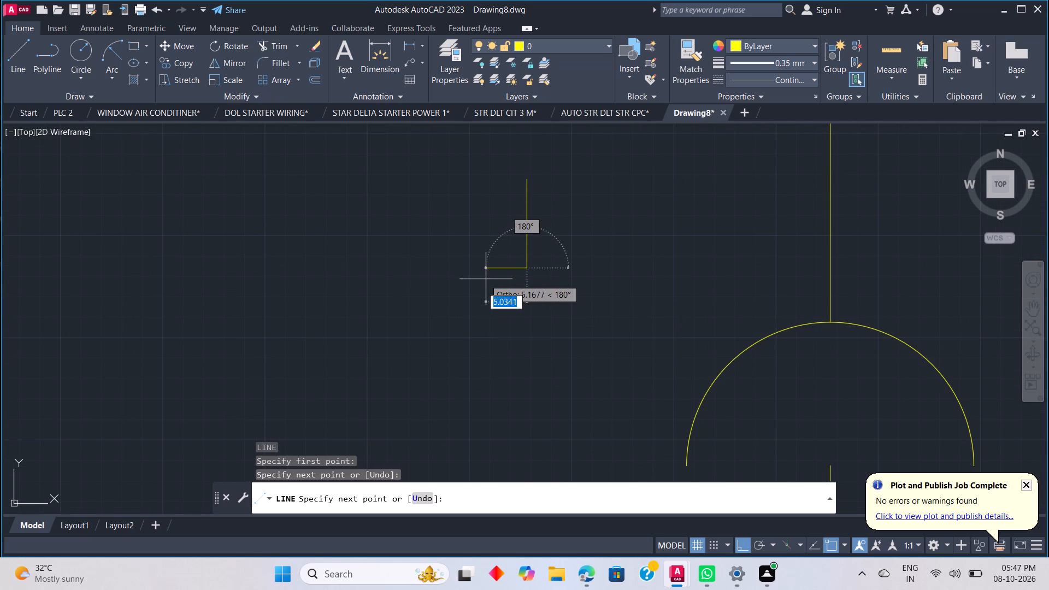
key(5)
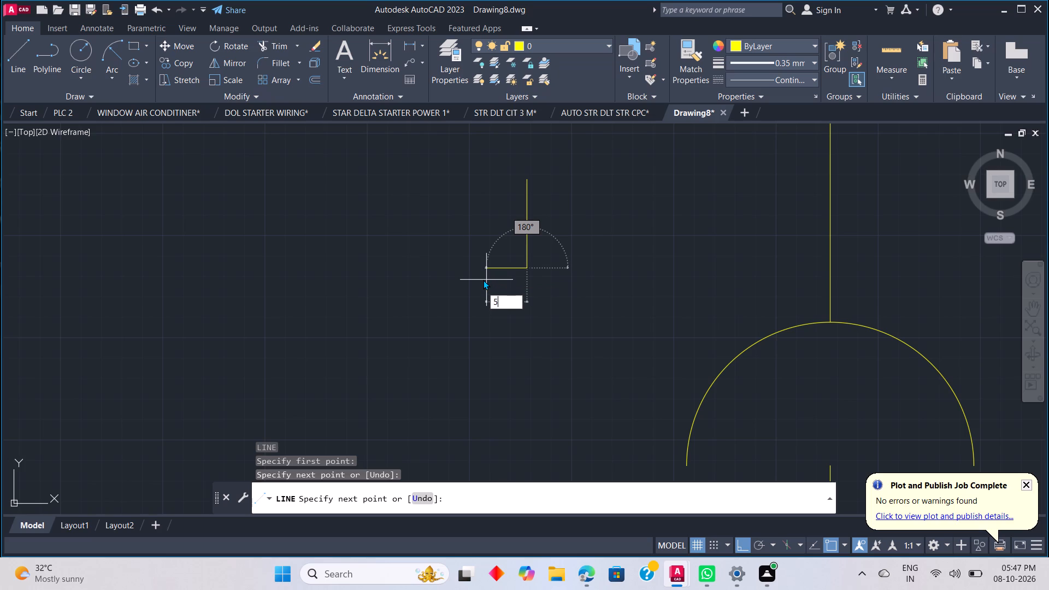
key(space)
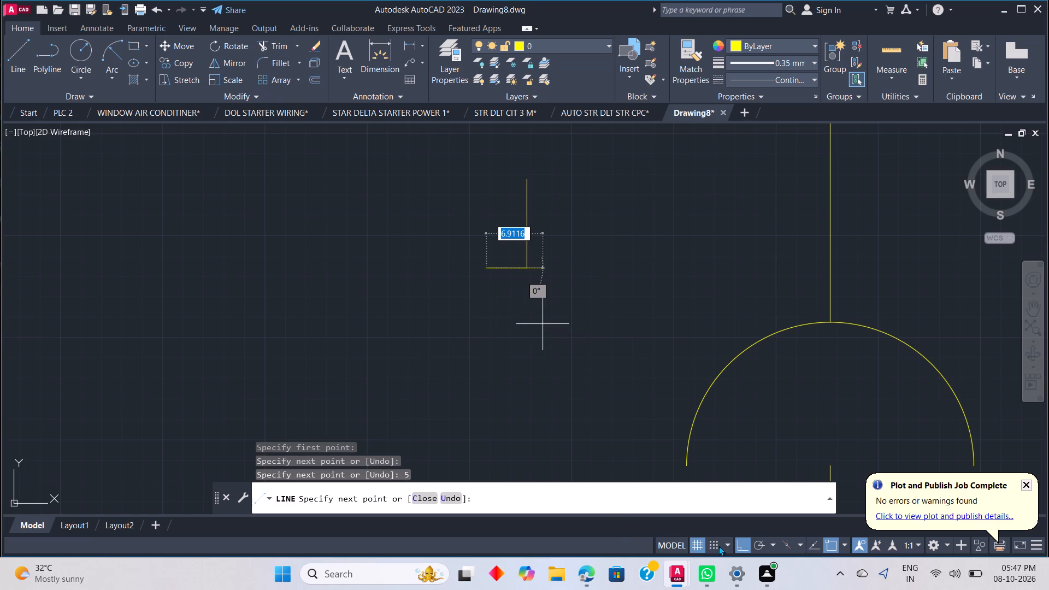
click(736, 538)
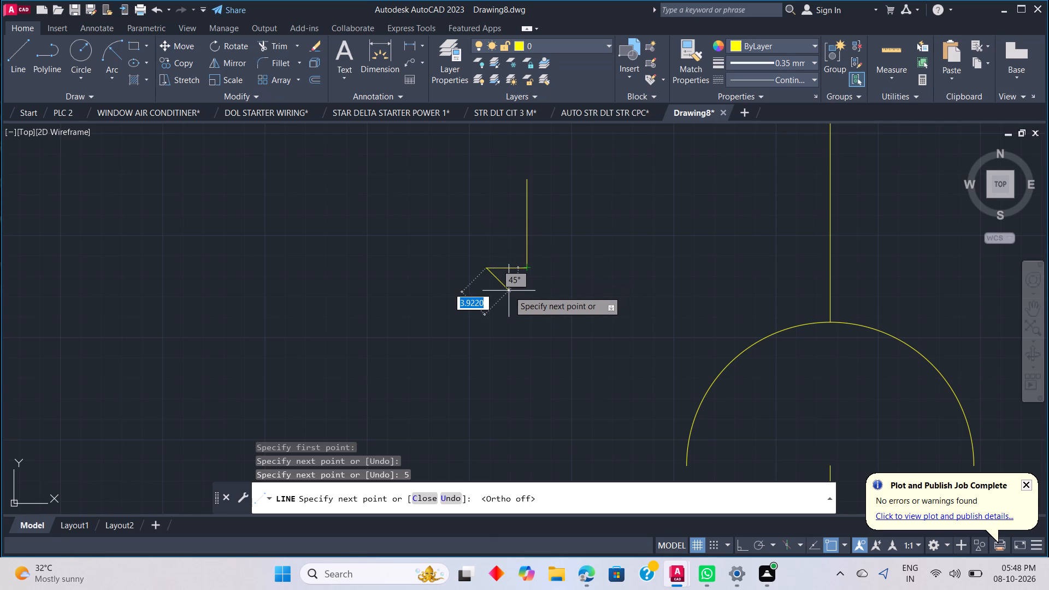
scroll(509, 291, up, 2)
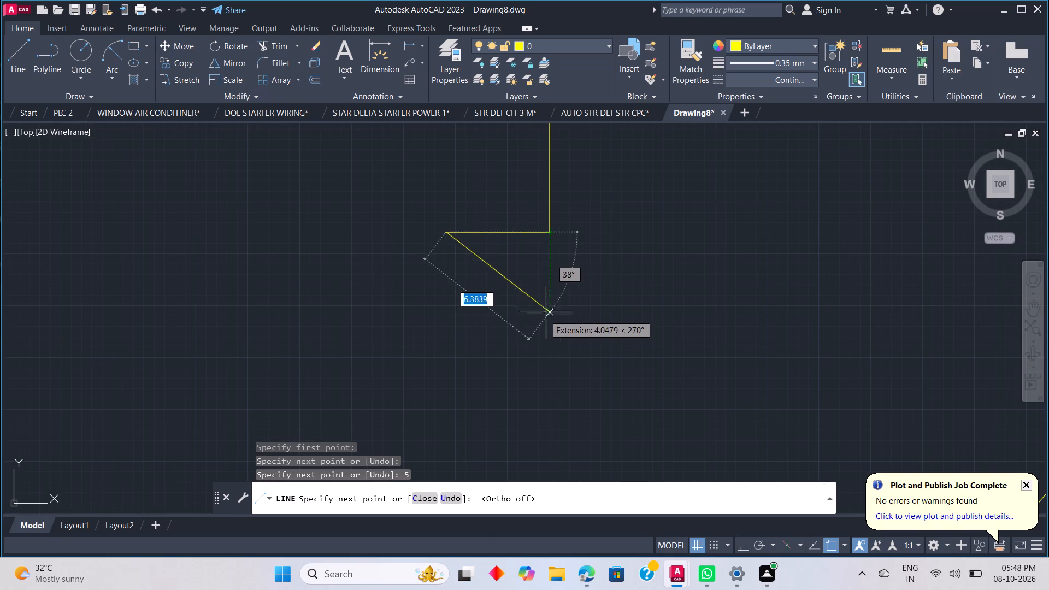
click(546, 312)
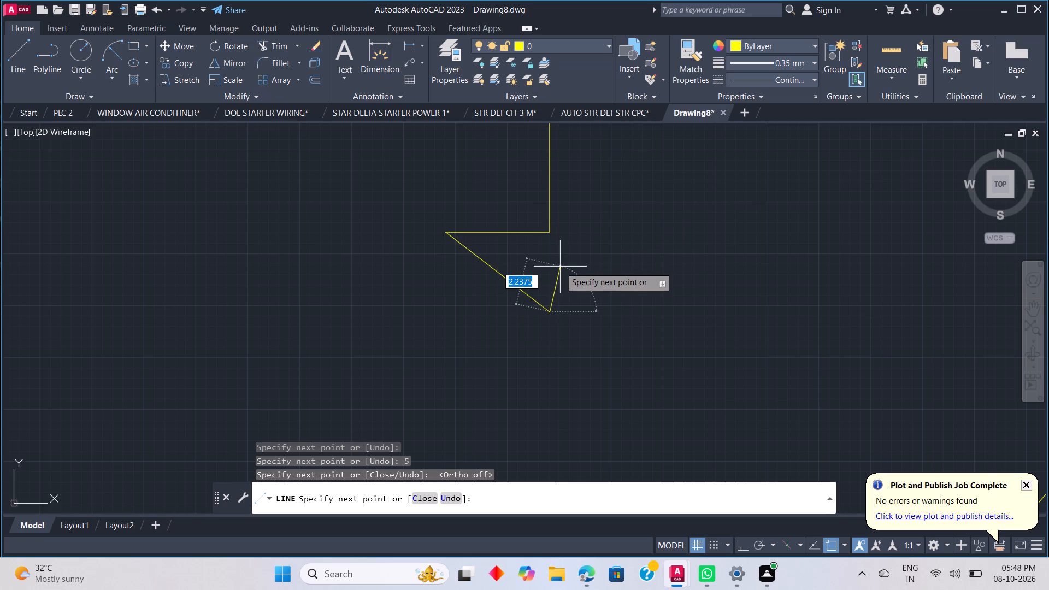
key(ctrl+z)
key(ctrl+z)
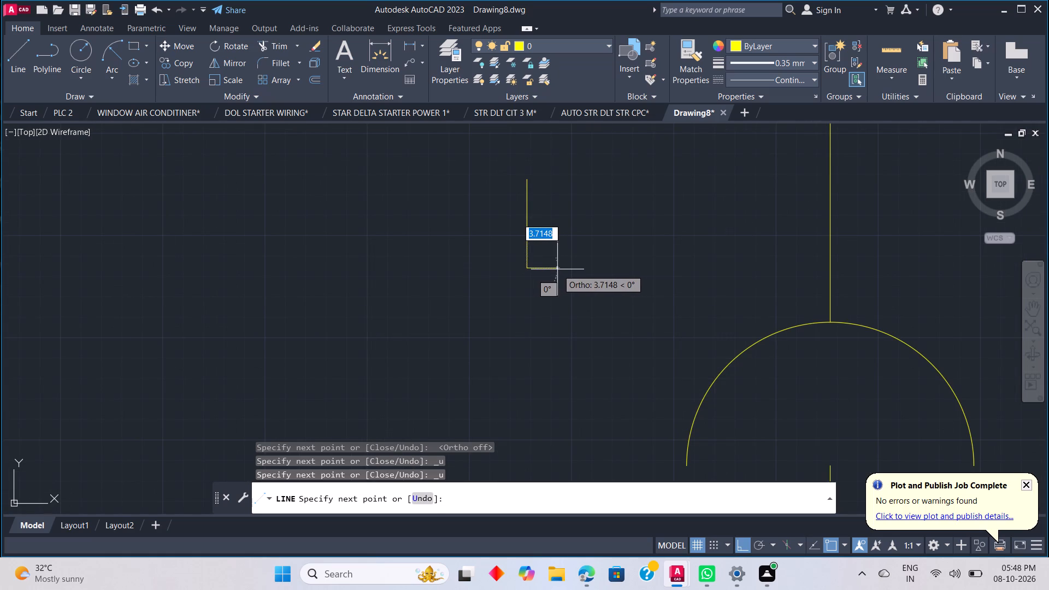
Draw a 2-unit horizontal segment rightward from the short vertical line's lower end.
key(2)
key(Return)
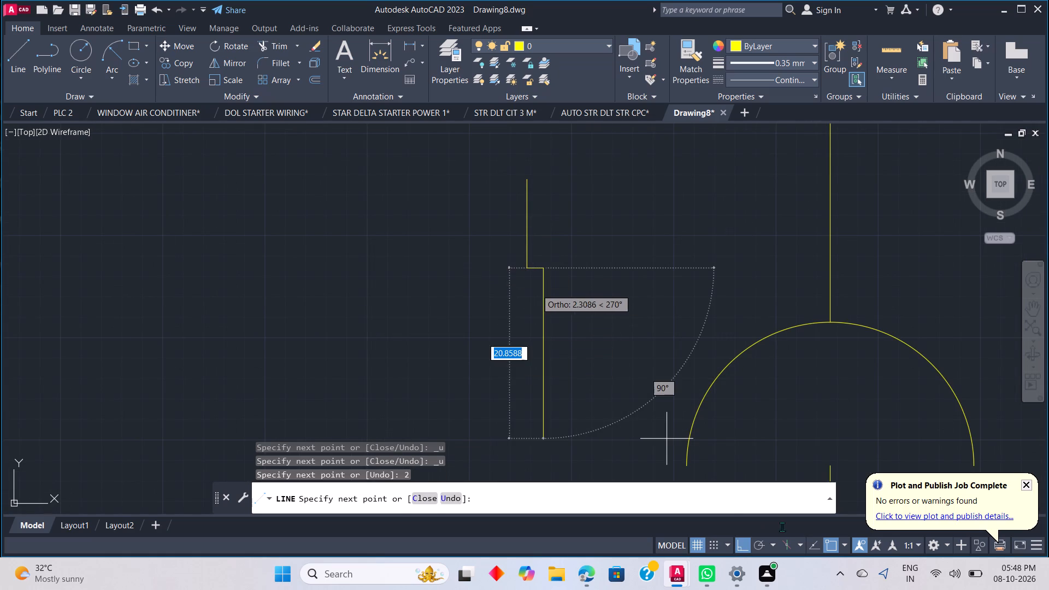
click(748, 541)
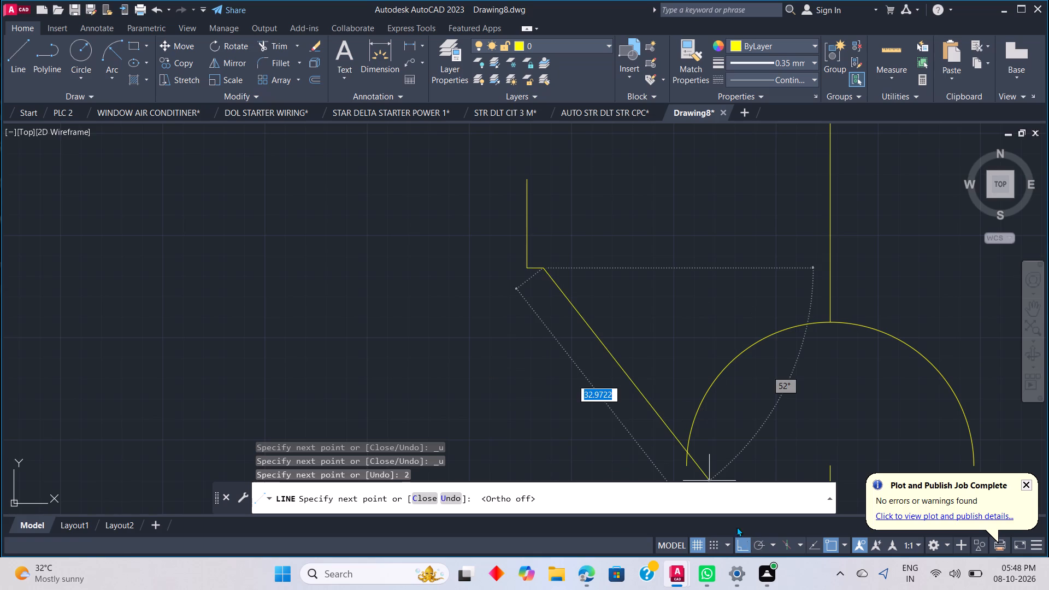
key(Escape)
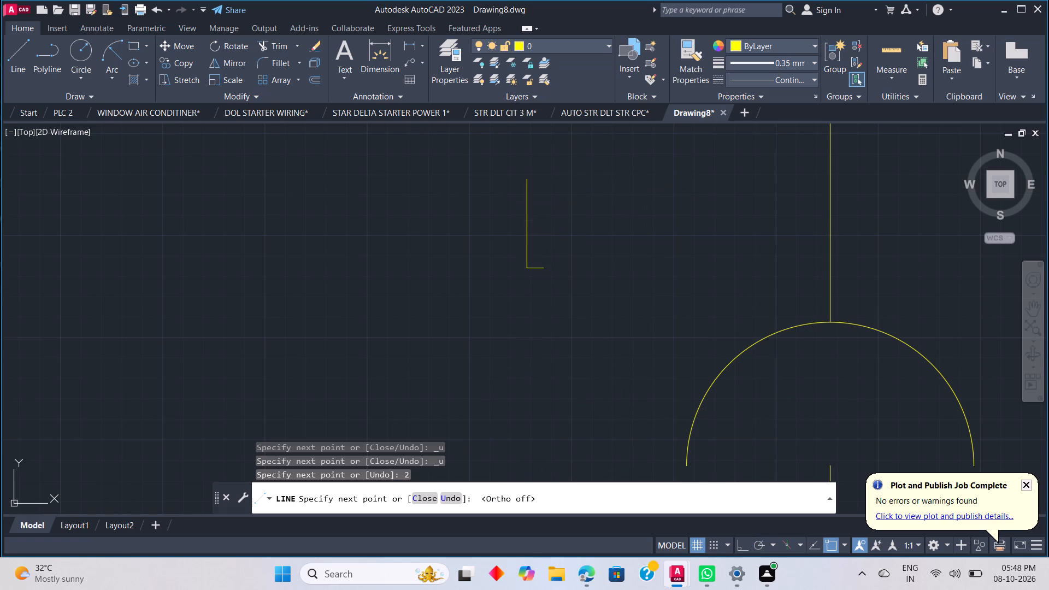
Draw a 2-unit horizontal segment leftward from the short vertical line's lower end, completing the arrowhead's base.
key(l)
key(space)
scroll(531, 274, up, 2)
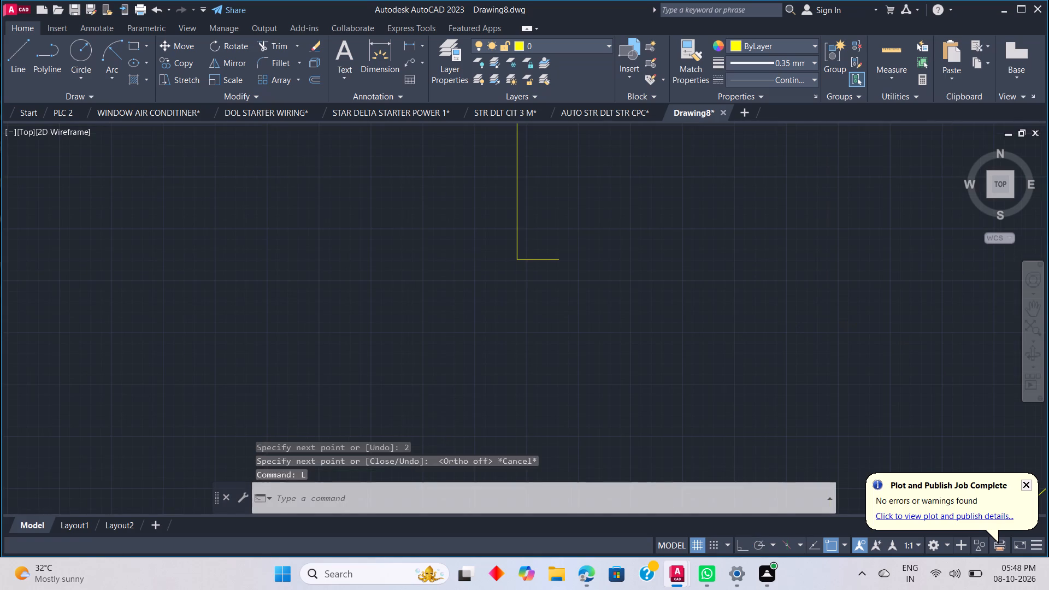
text(L)
key(space)
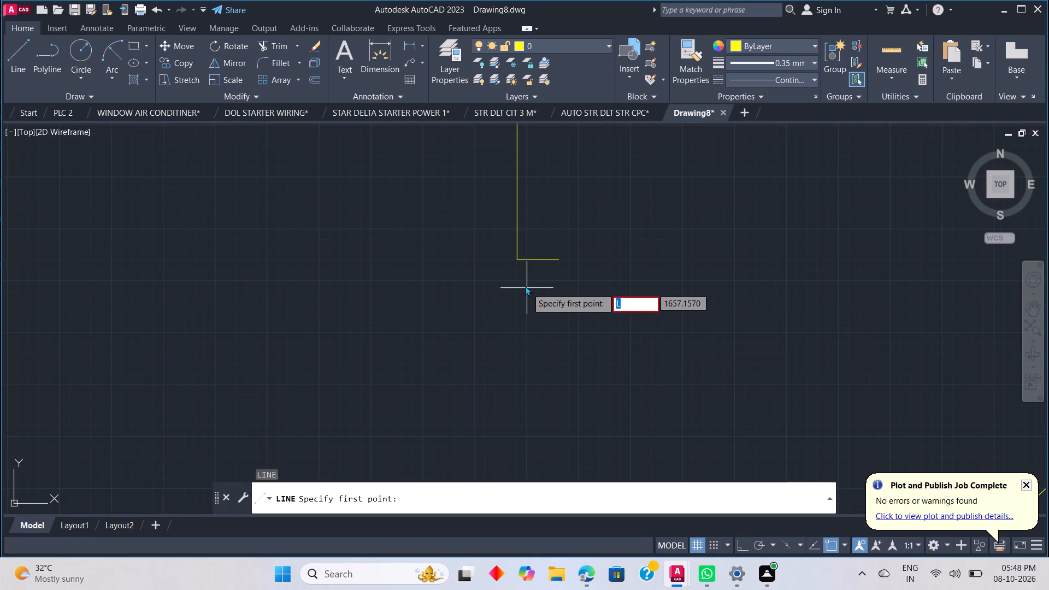
key(Escape)
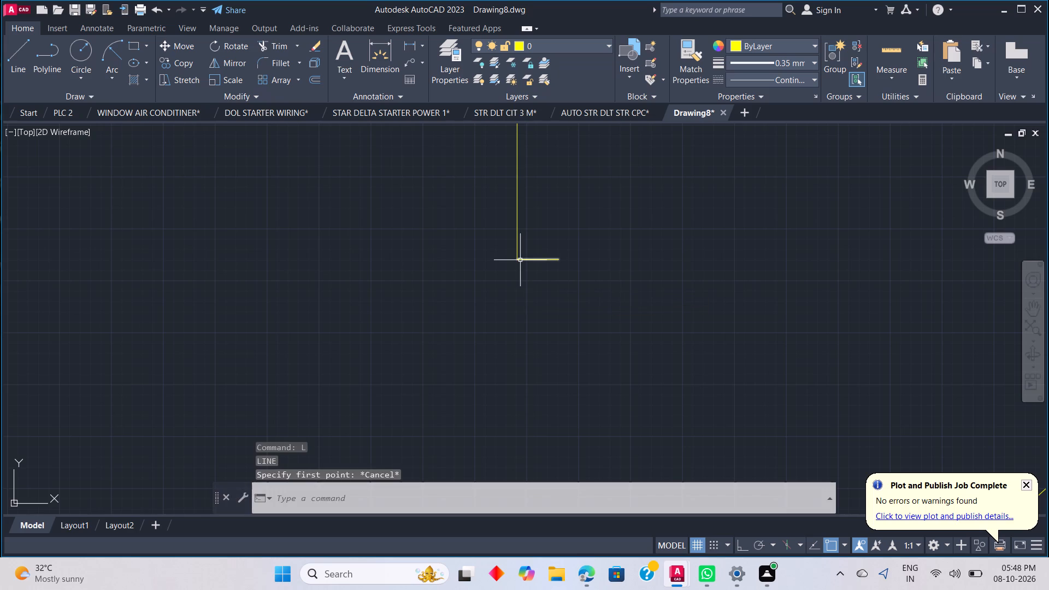
key(space)
click(518, 257)
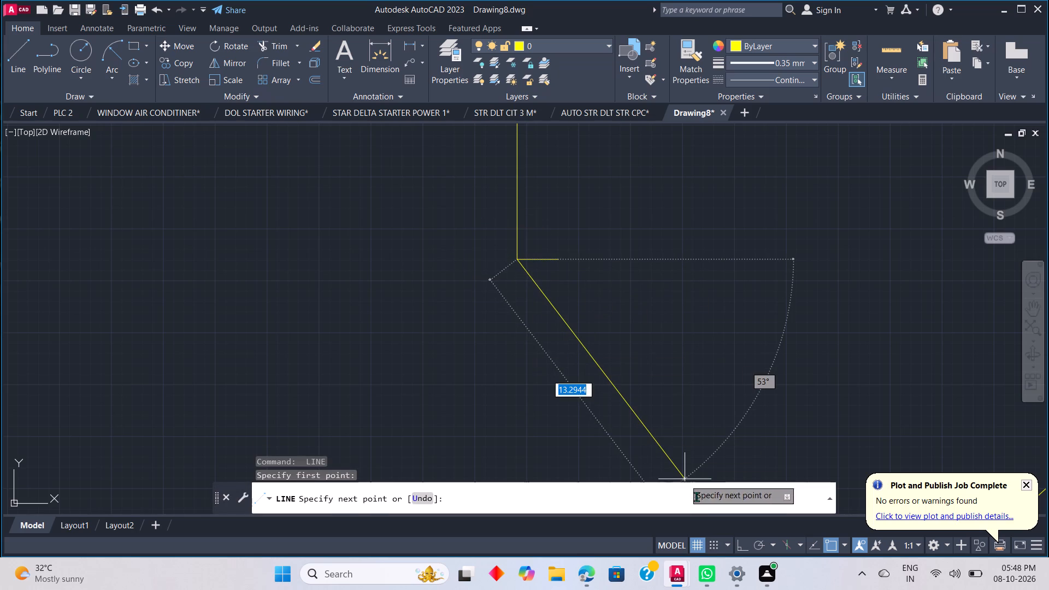
click(736, 537)
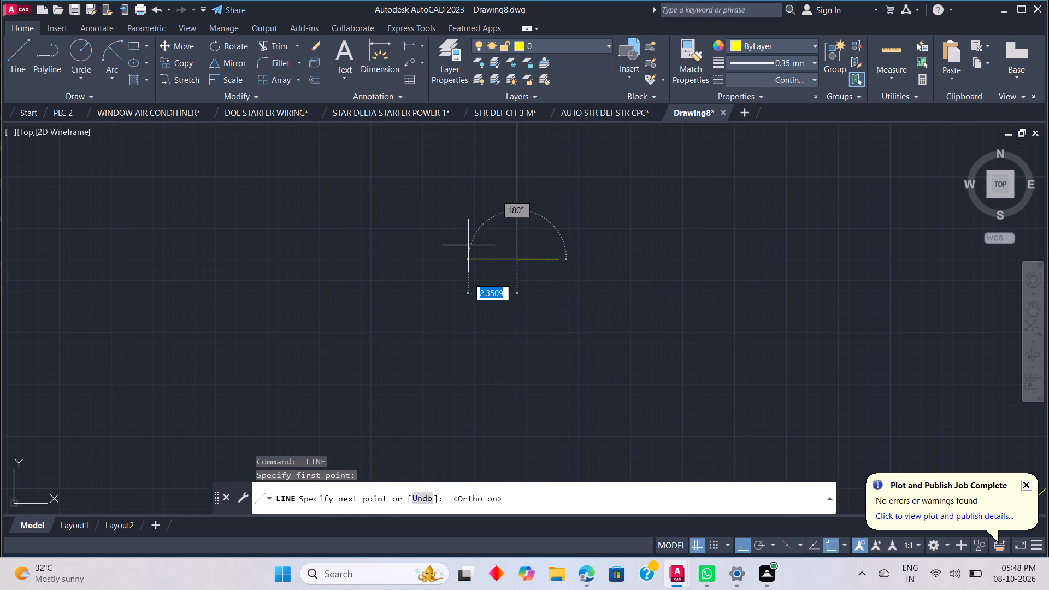
key(2)
key(Return)
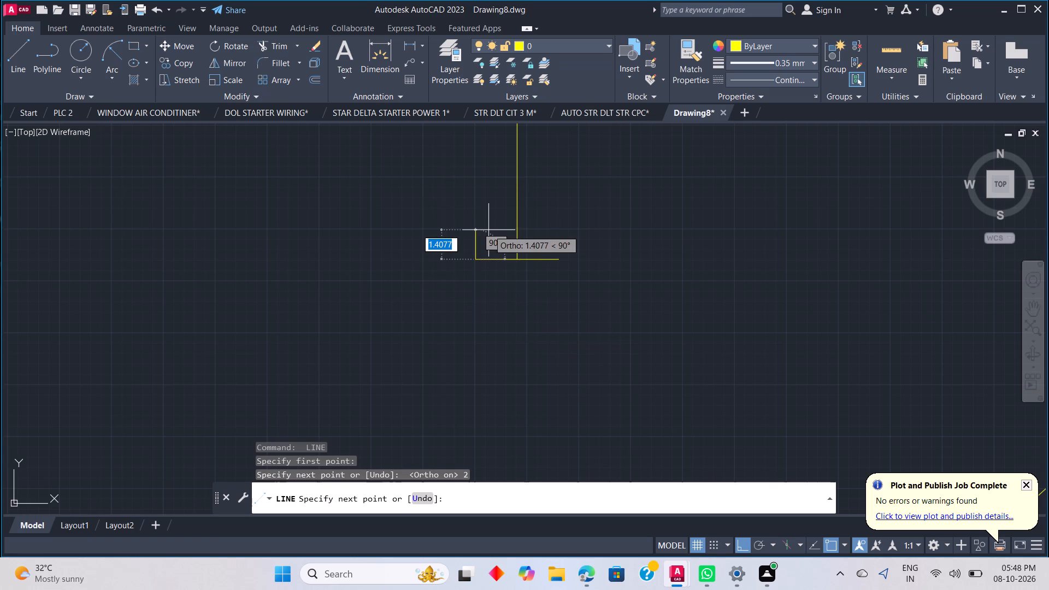
key(Escape)
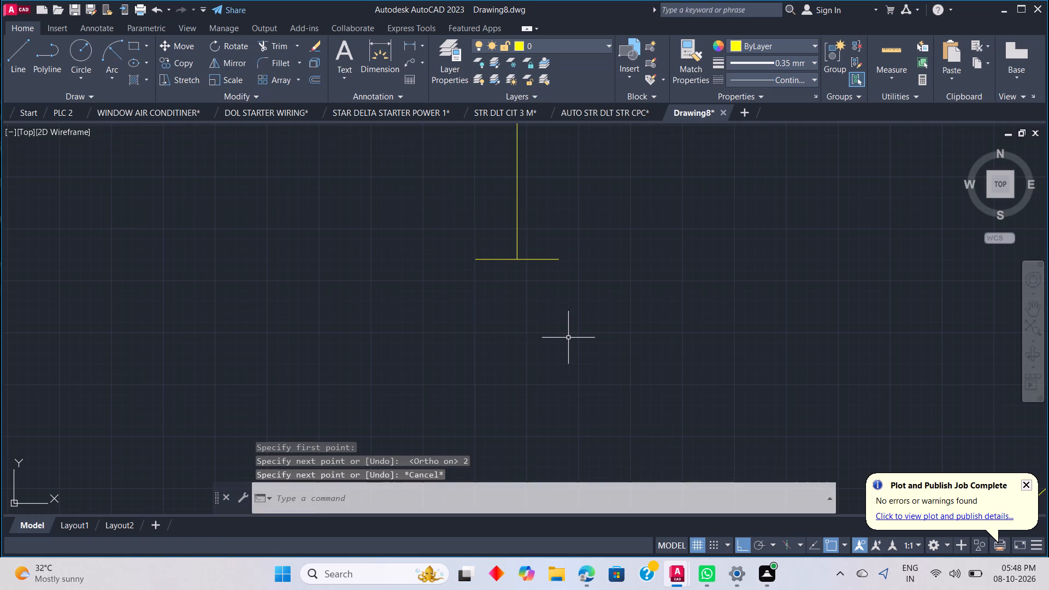
With Ortho off, draw the arrowhead's two sloping sides, about 4.3 units each, joining the base's ends at a point below the vertical line.
click(745, 545)
key(space)
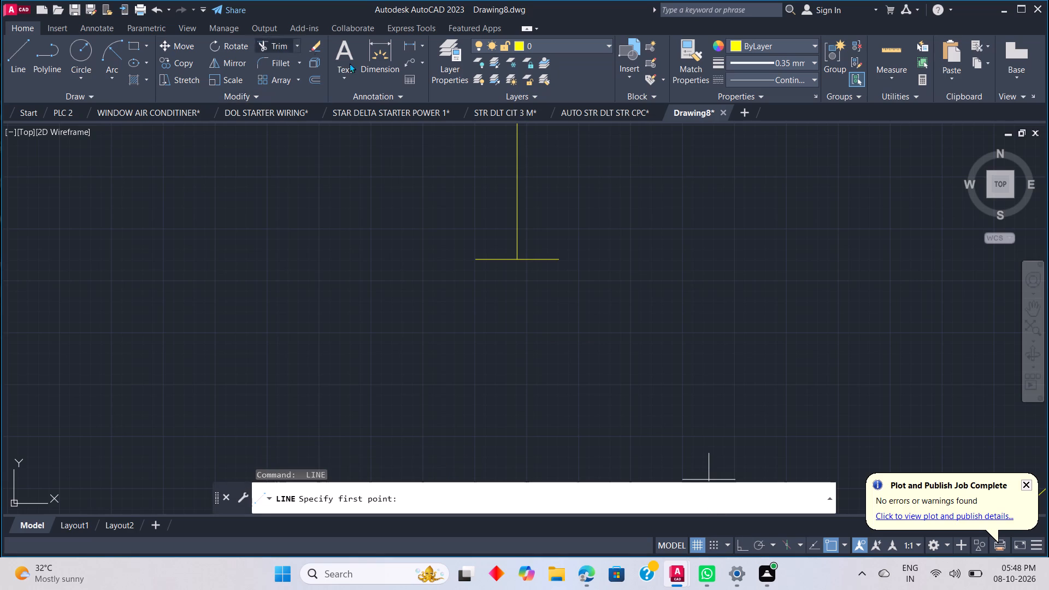
click(478, 261)
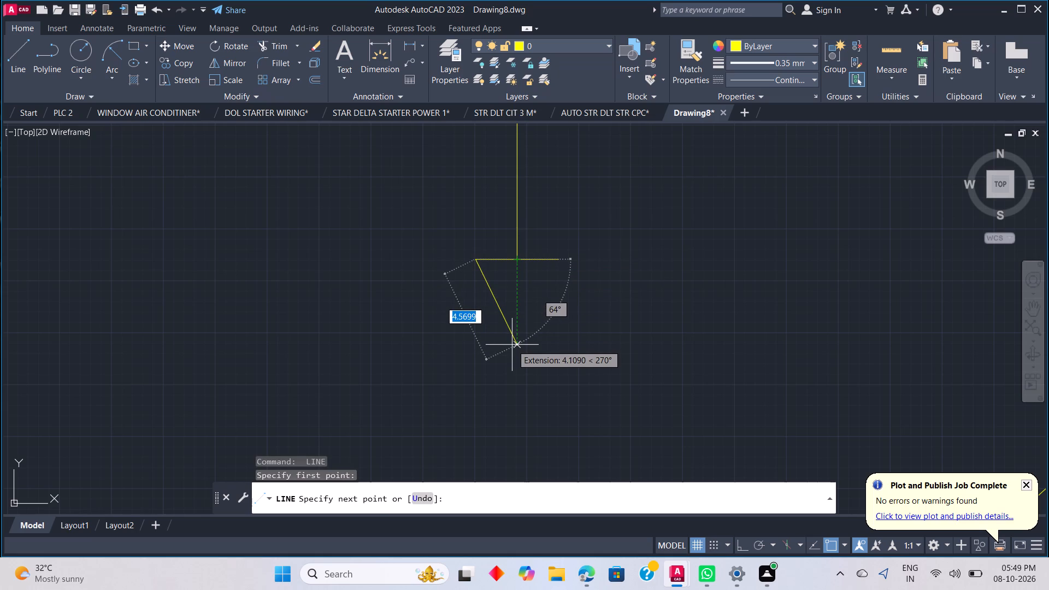
key(3)
key(Return)
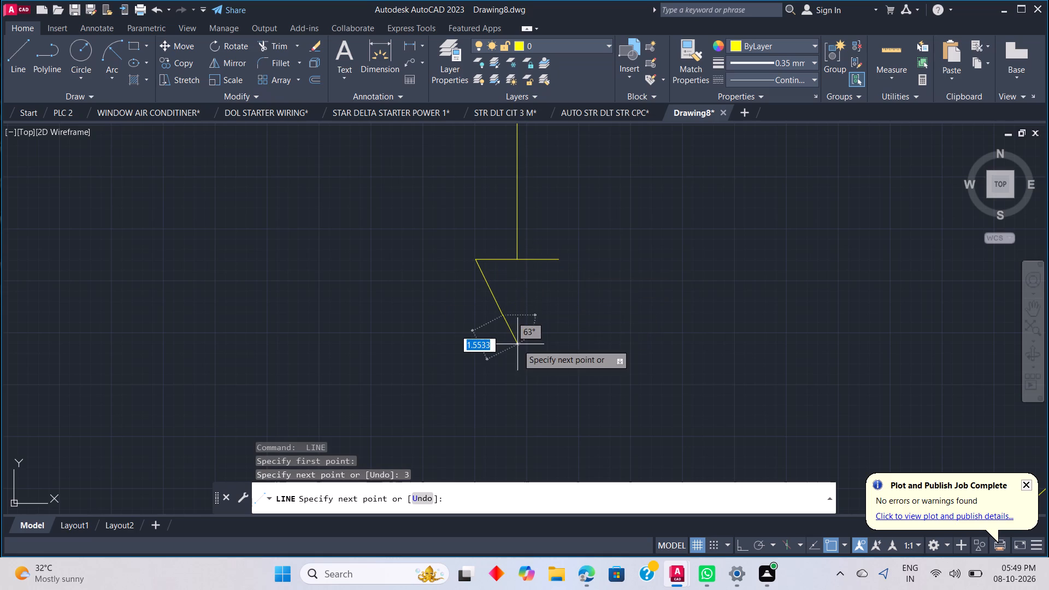
key(ctrl+z)
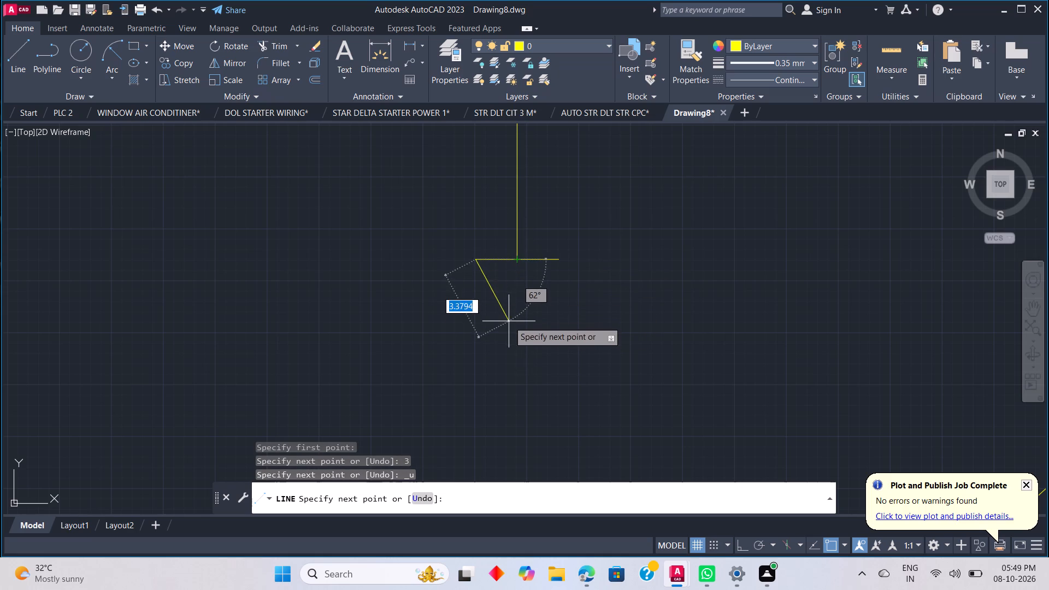
click(521, 338)
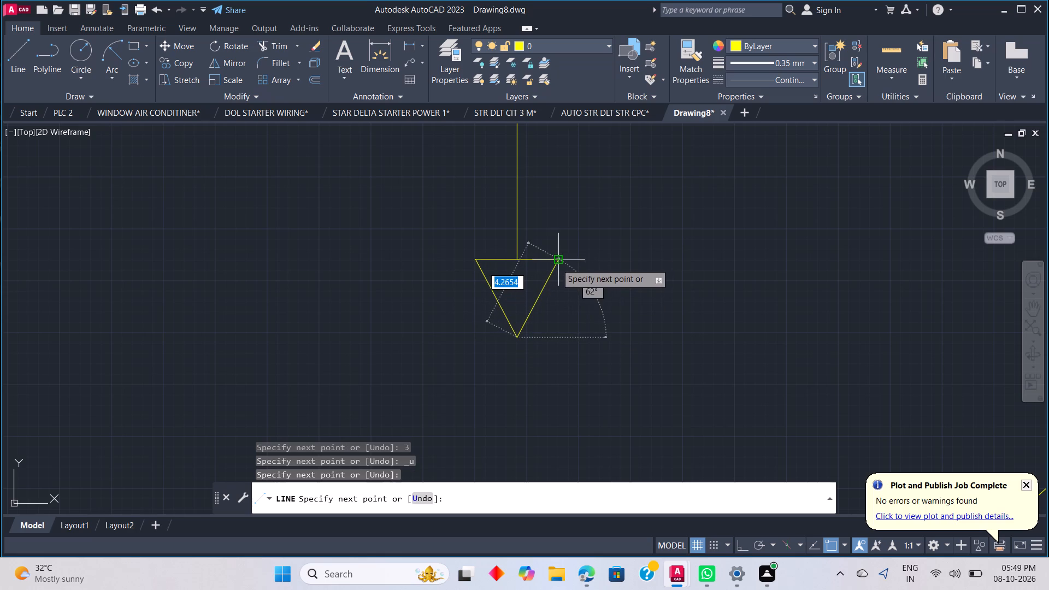
click(556, 262)
key(Escape)
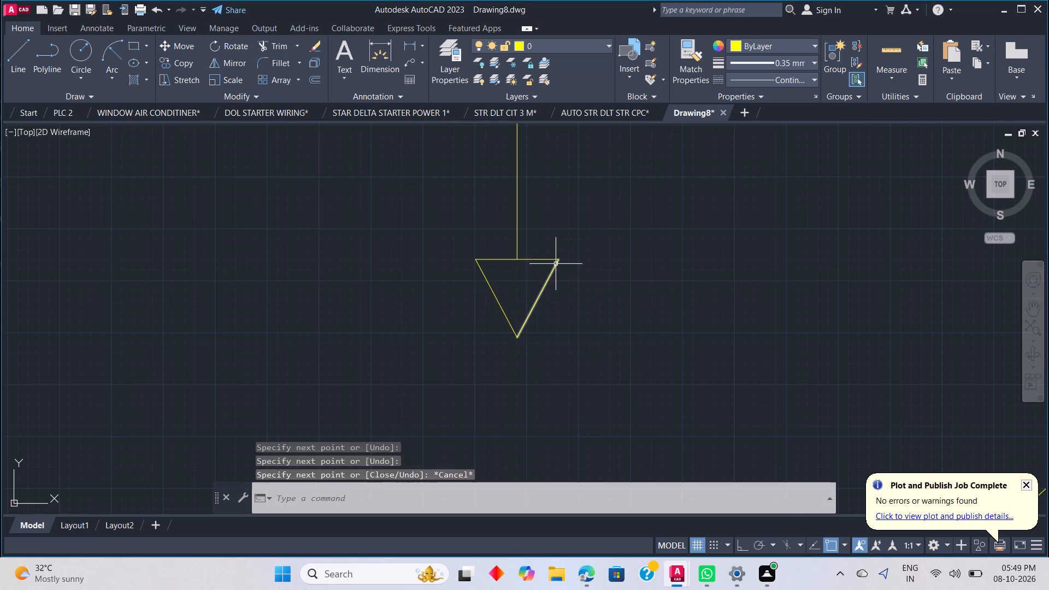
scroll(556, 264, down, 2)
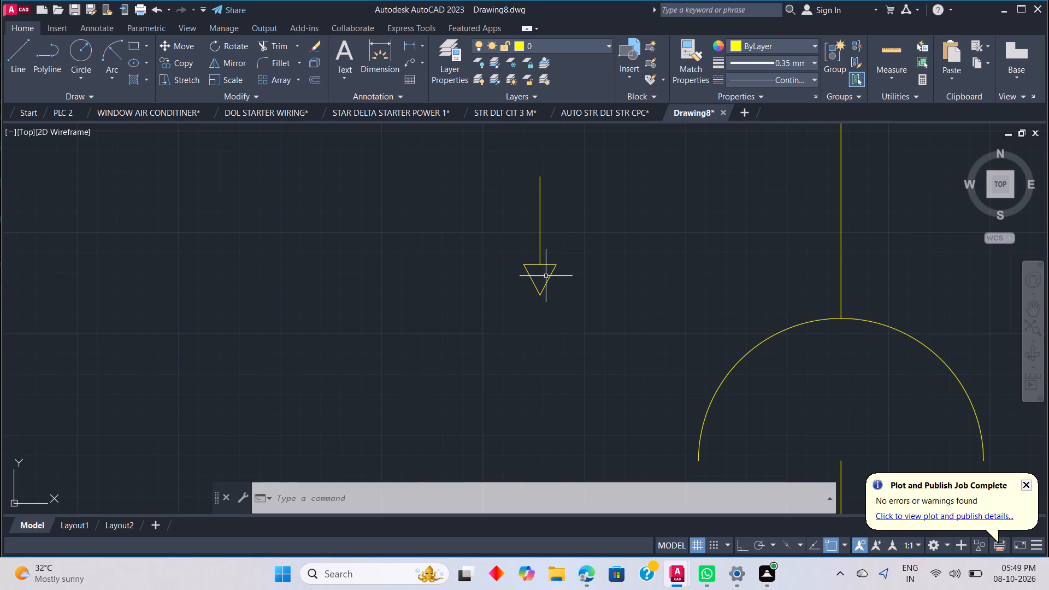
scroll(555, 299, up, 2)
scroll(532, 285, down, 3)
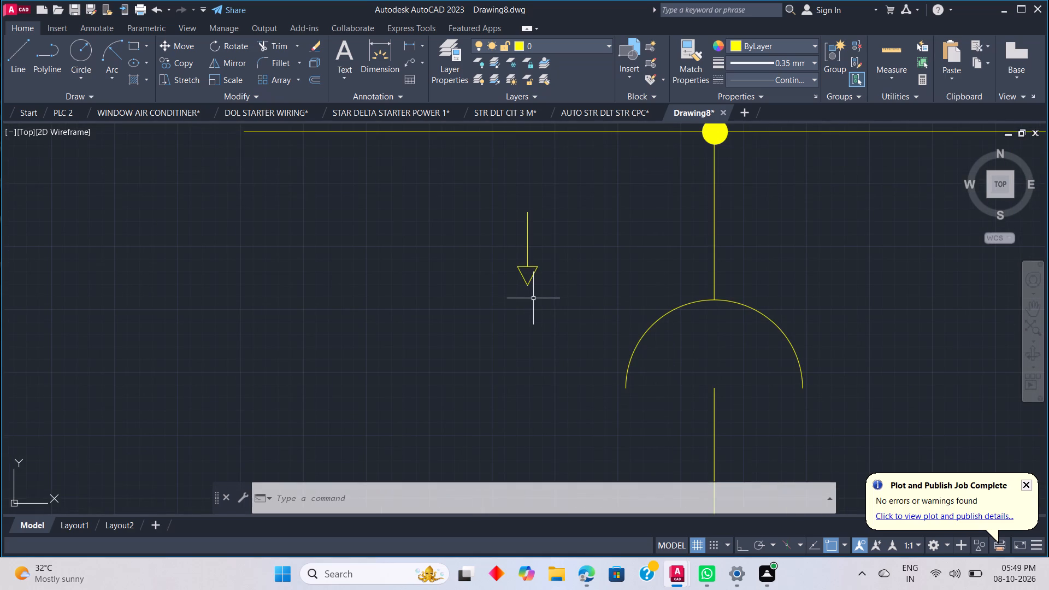
With Ortho on, draw a vertical line about 4.6 units long downward from the arrowhead's tip.
middle_drag(546, 338, 556, 270)
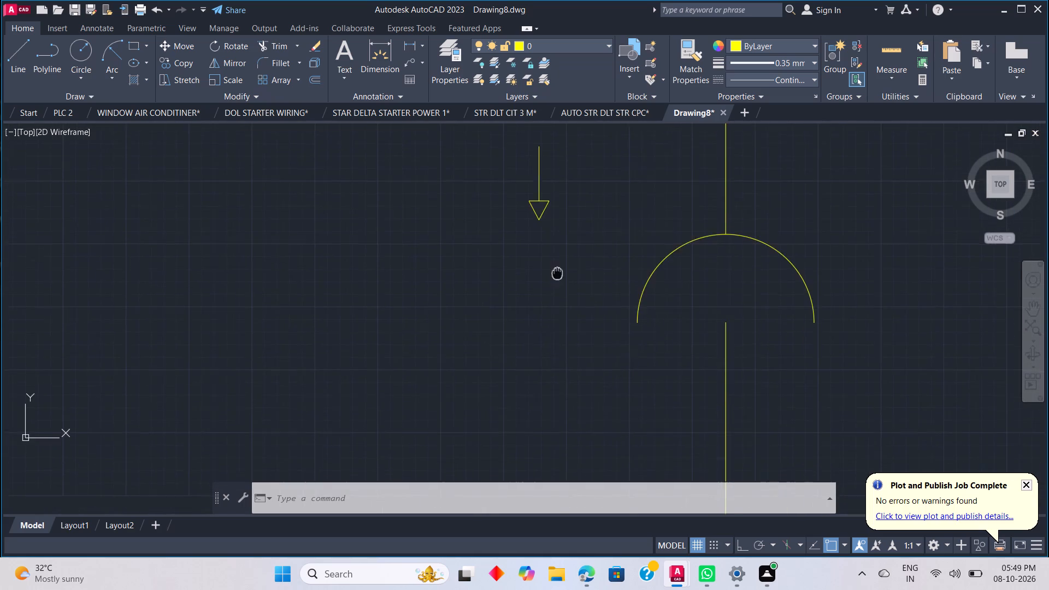
middle_drag(556, 270, 556, 269)
scroll(556, 269, down, 1)
middle_click(556, 269)
text(L)
key(space)
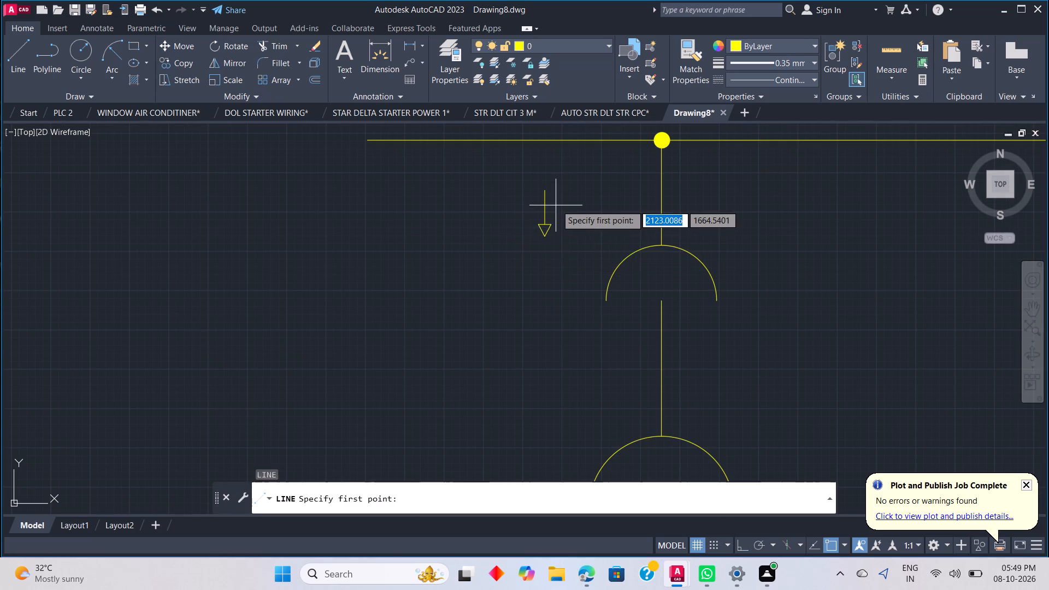
scroll(559, 214, up, 2)
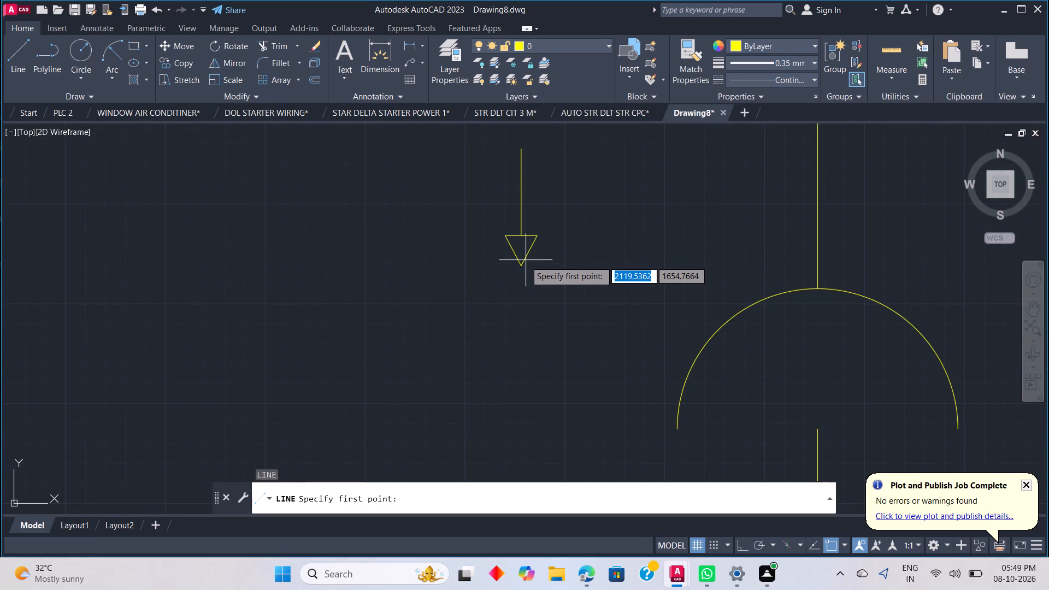
click(525, 263)
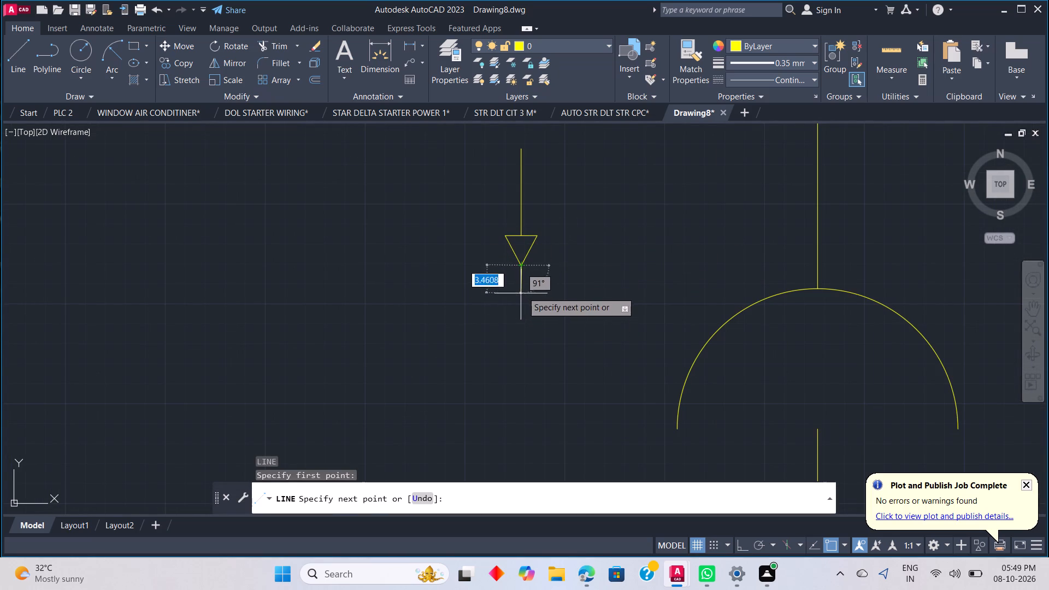
click(737, 546)
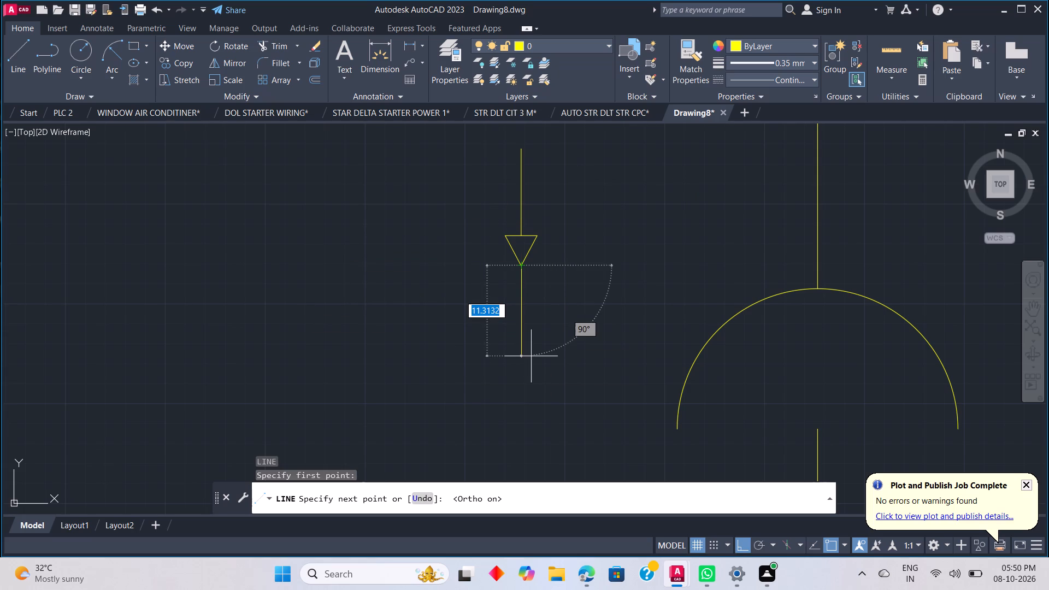
click(532, 303)
key(Escape)
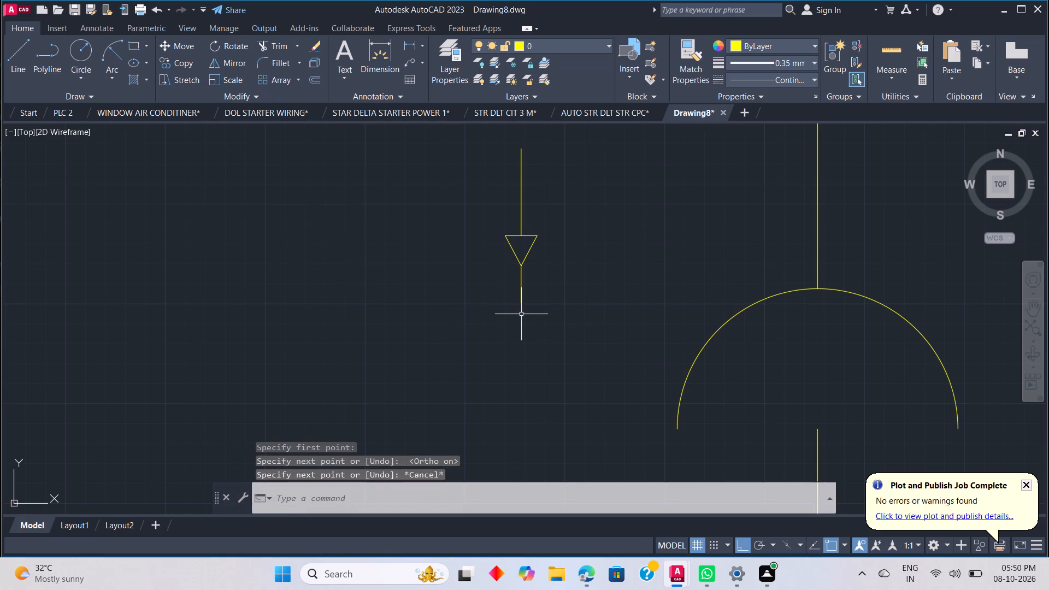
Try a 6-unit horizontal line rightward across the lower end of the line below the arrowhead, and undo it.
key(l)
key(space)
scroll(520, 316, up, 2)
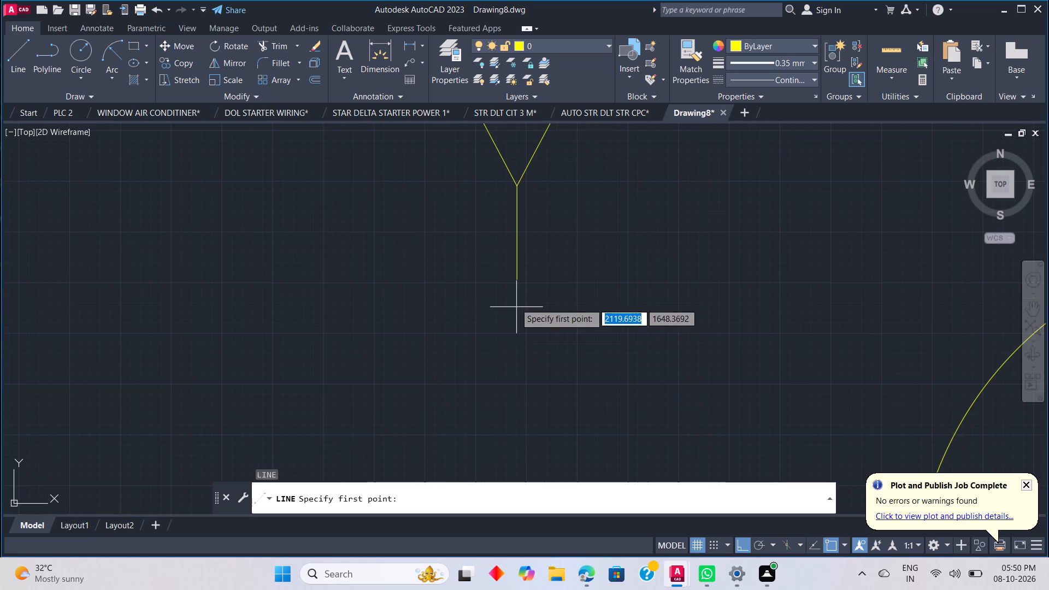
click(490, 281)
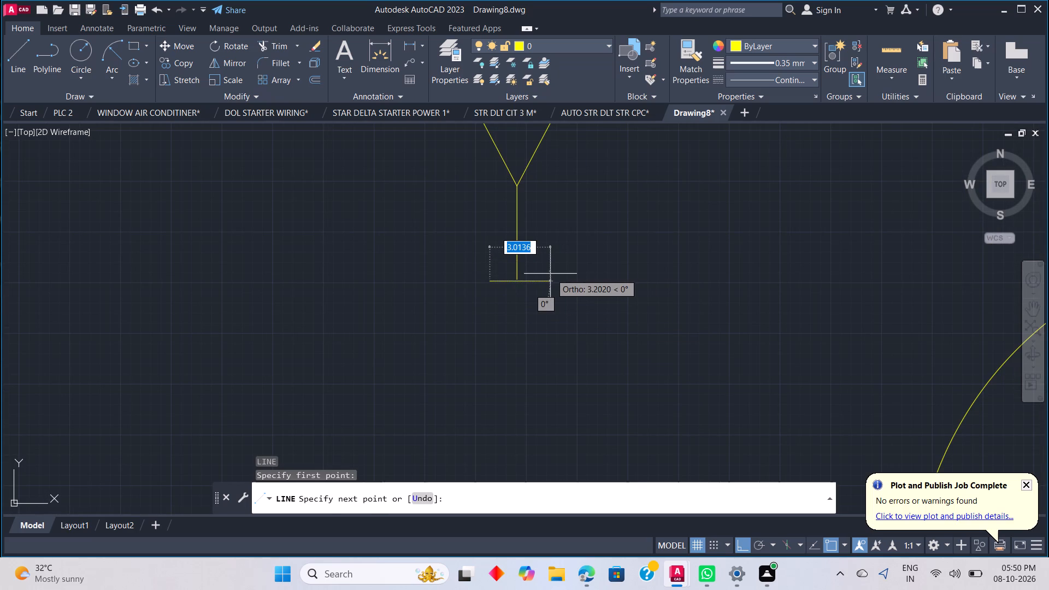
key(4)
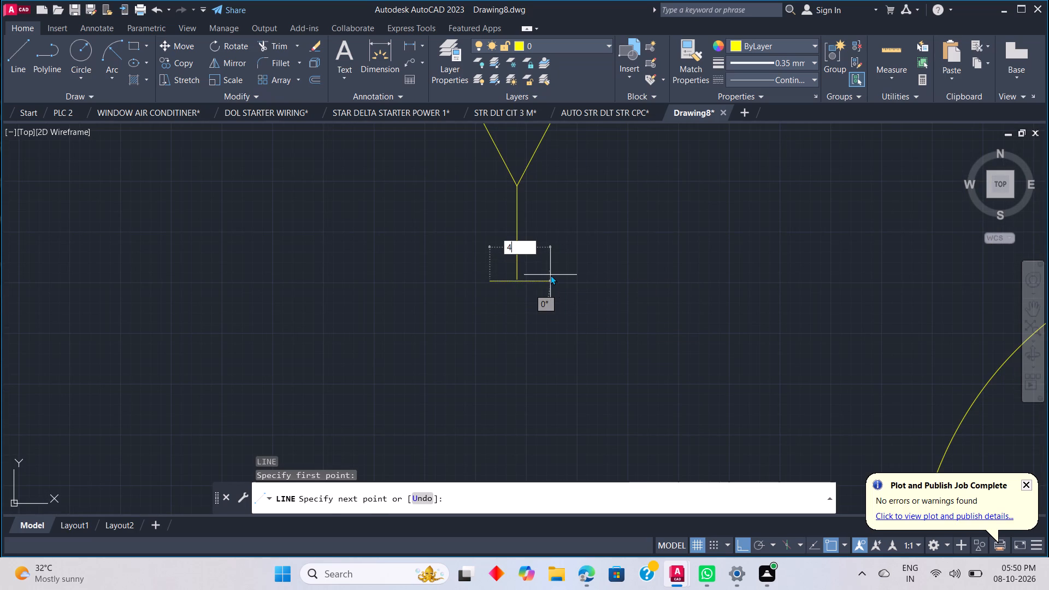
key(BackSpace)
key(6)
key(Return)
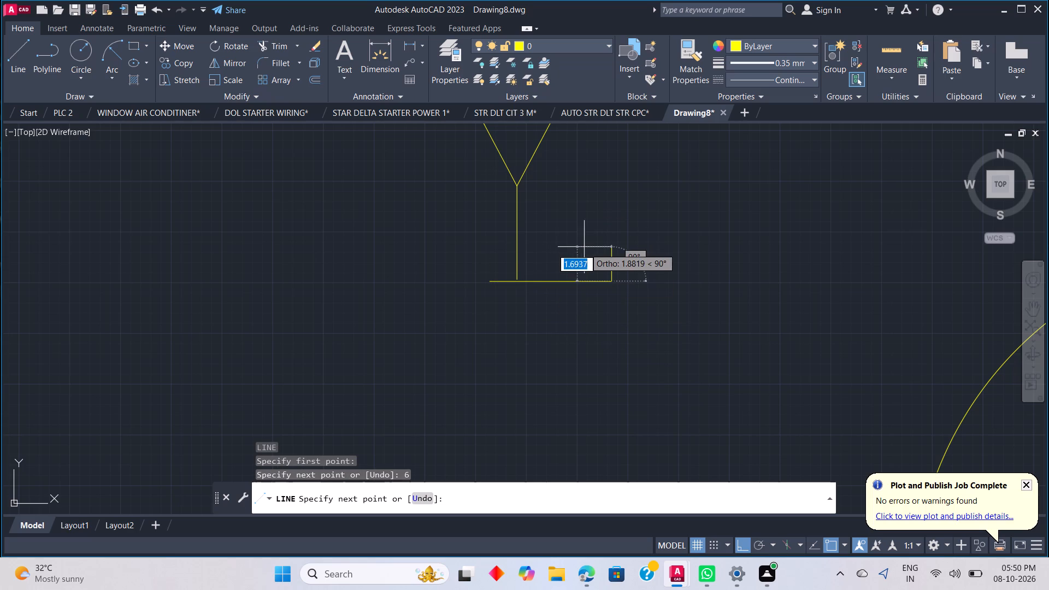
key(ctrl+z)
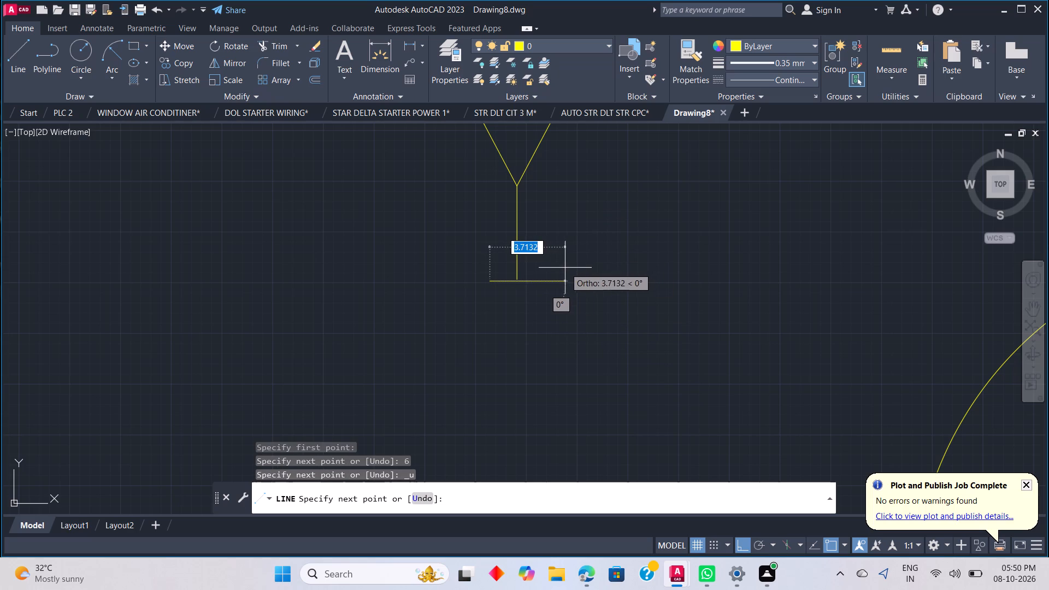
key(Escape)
Draw a horizontal bar about 2.6 units long, centred across the lower end of the line below the arrowhead.
text(L)
key(space)
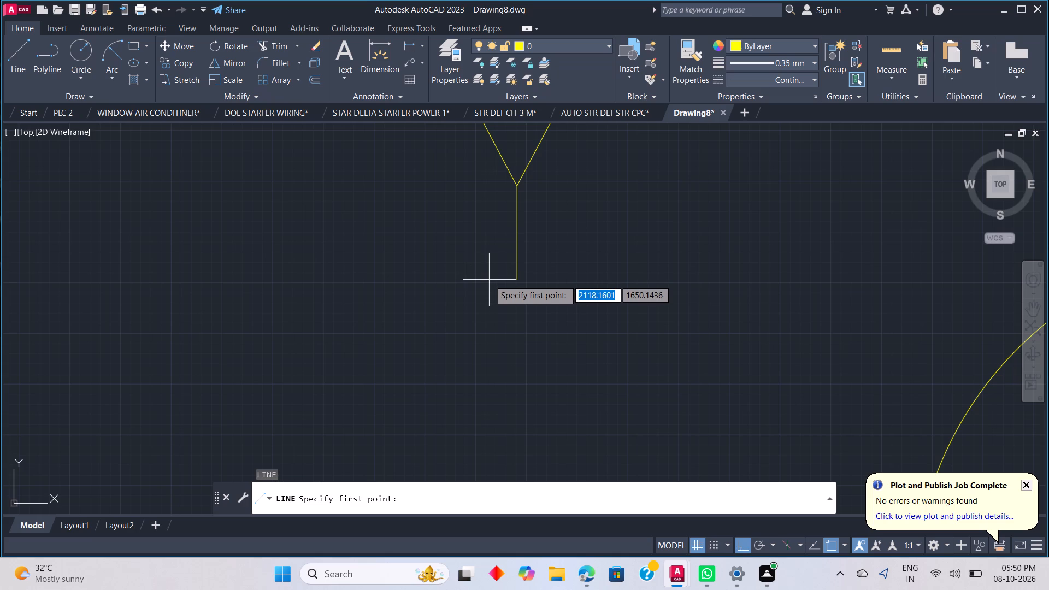
click(489, 280)
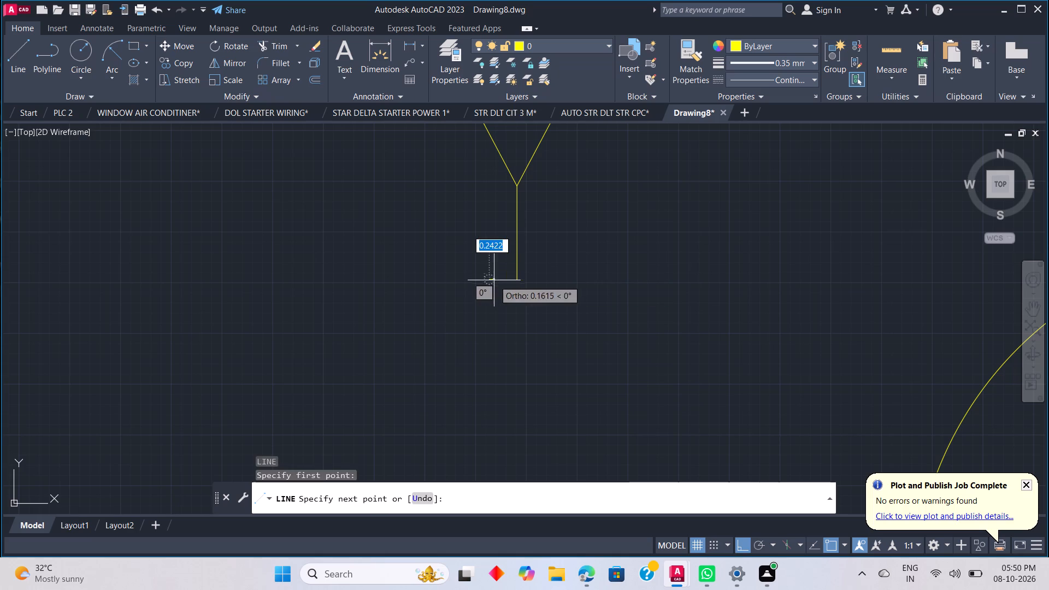
click(543, 276)
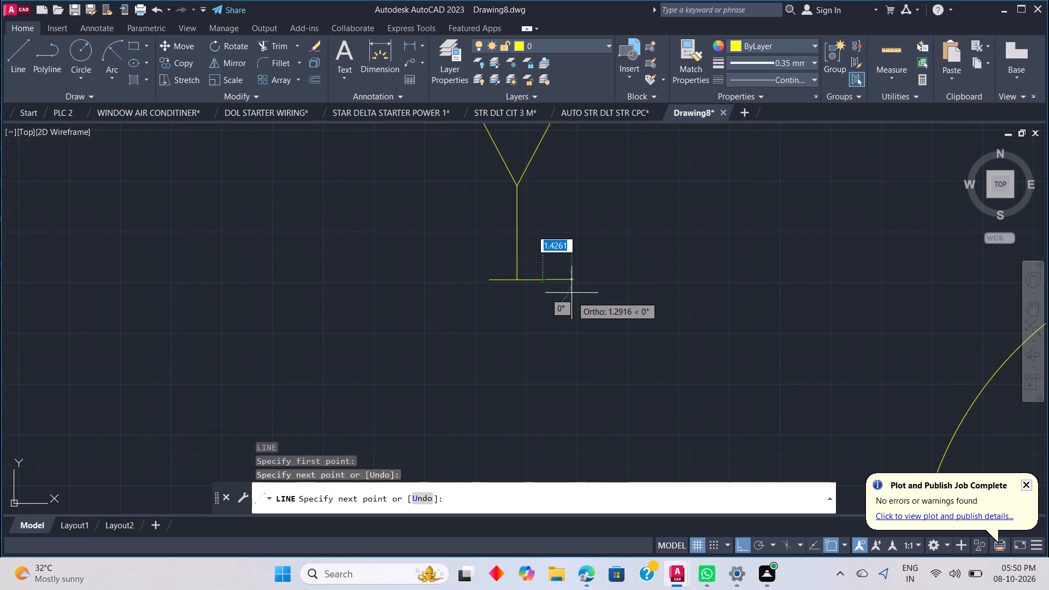
key(Escape)
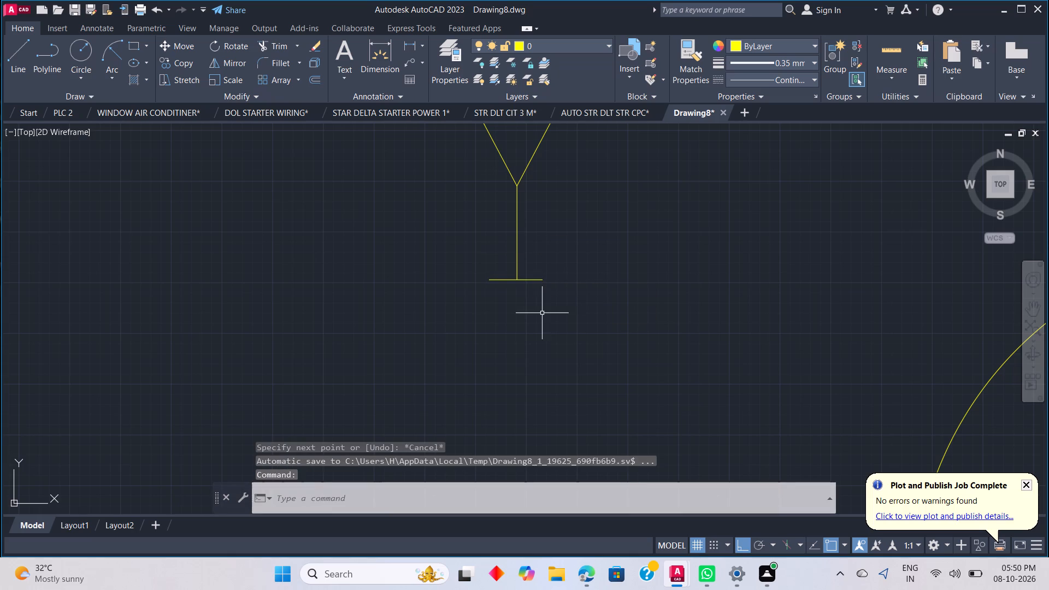
Draw a shorter horizontal bar just below the first ground bar, roughly centred under the vertical line.
key(space)
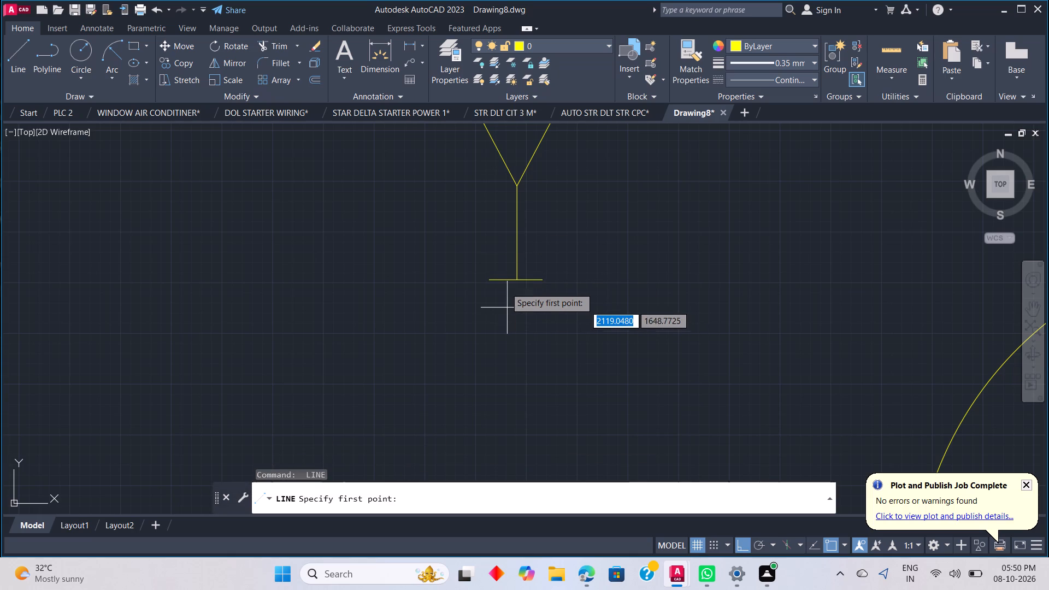
scroll(505, 291, up, 1)
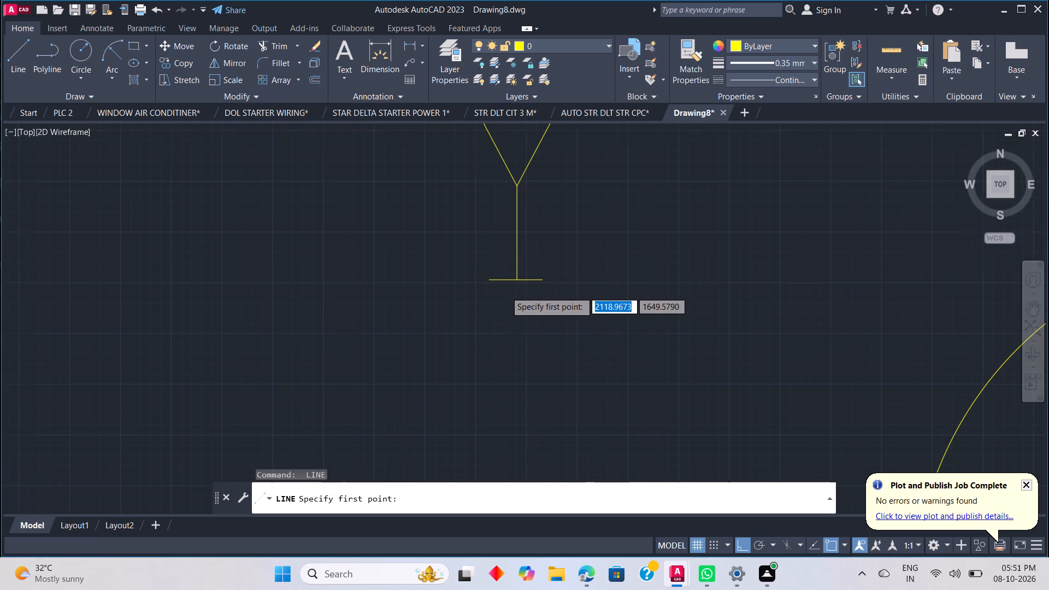
scroll(505, 291, up, 1)
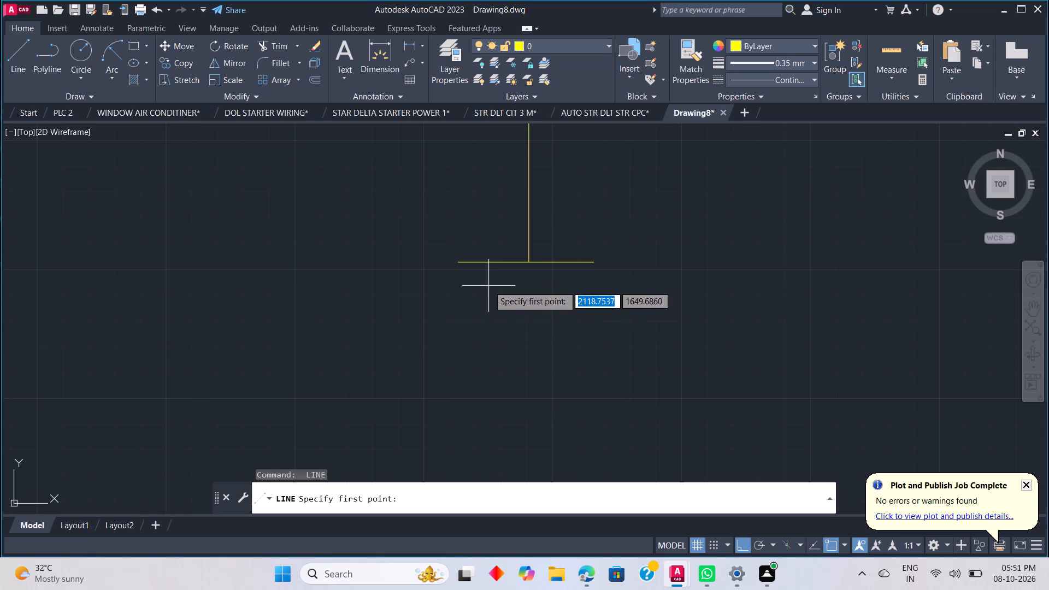
click(488, 286)
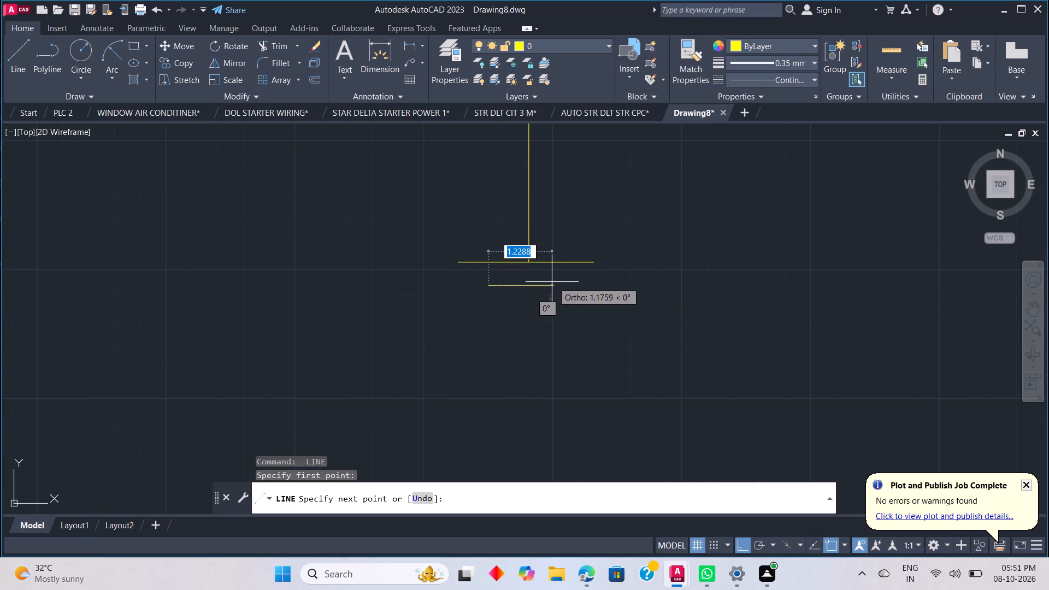
click(567, 283)
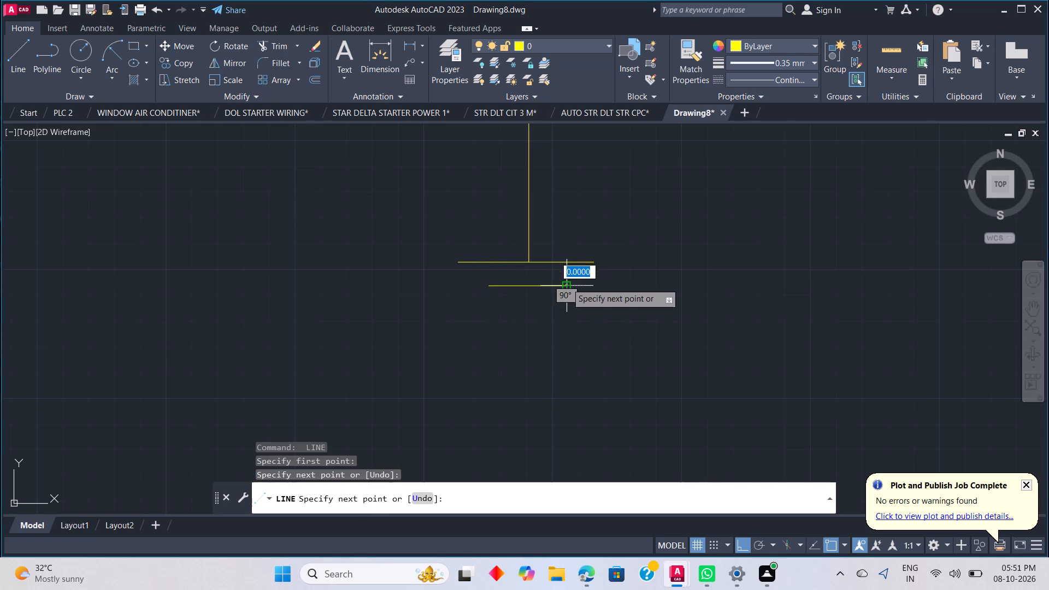
key(Escape)
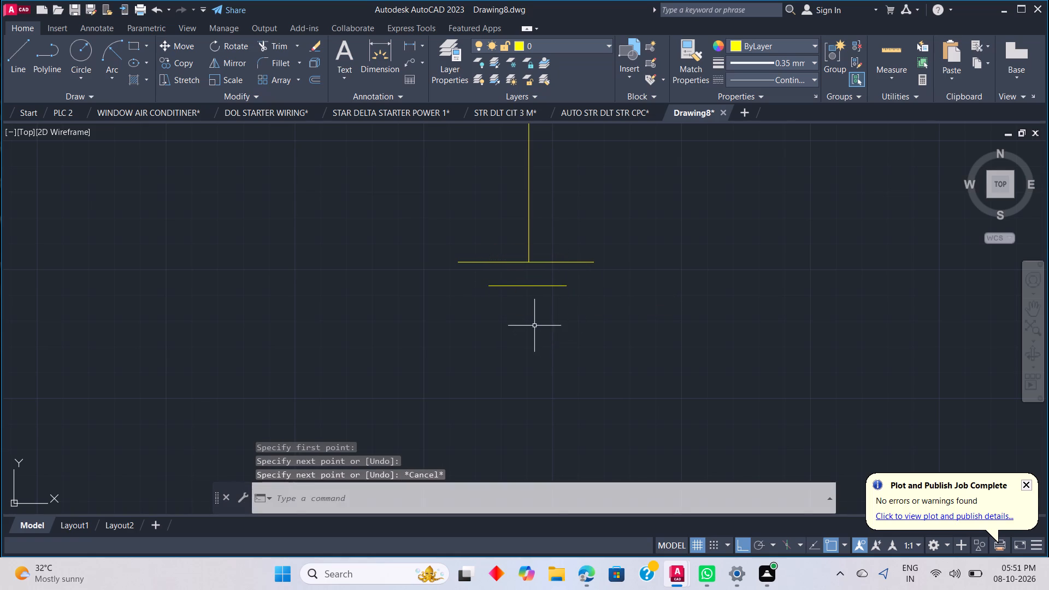
Draw a third horizontal bar about 0.8 units long, centred just below the second, to finish the ground symbol.
key(space)
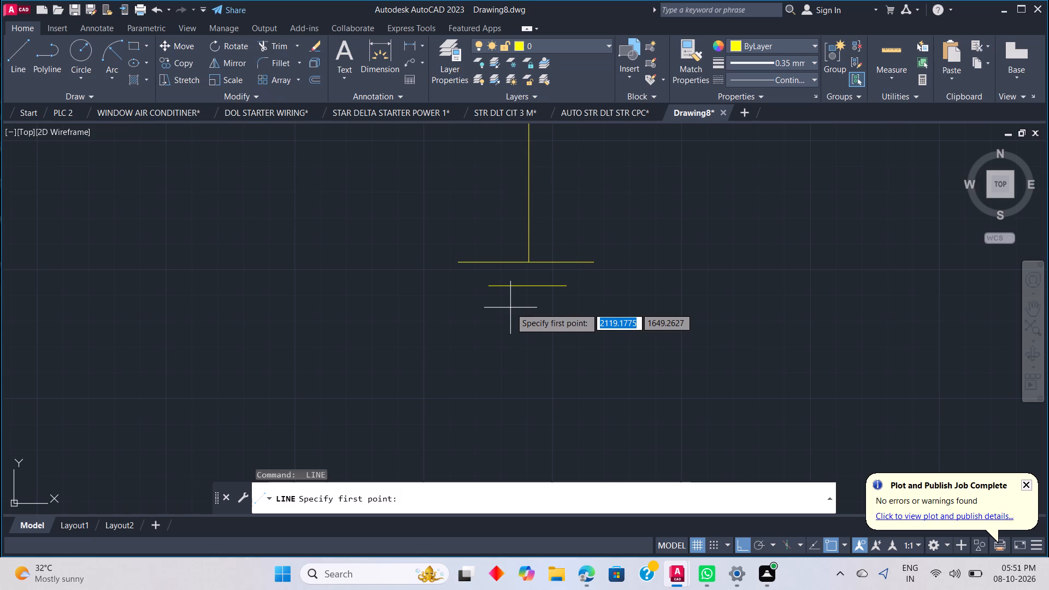
click(510, 308)
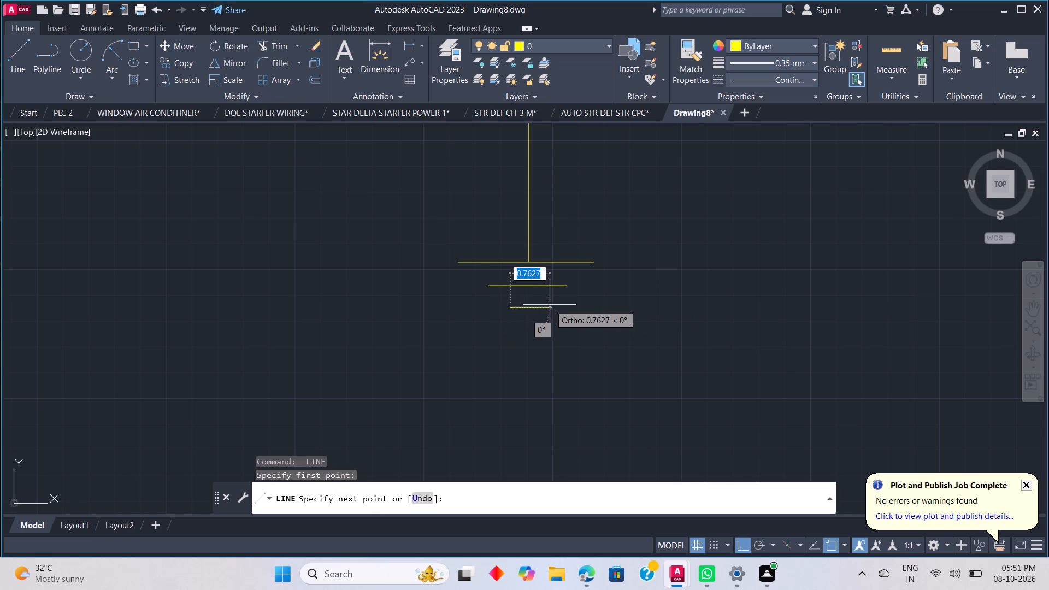
click(550, 305)
key(Escape)
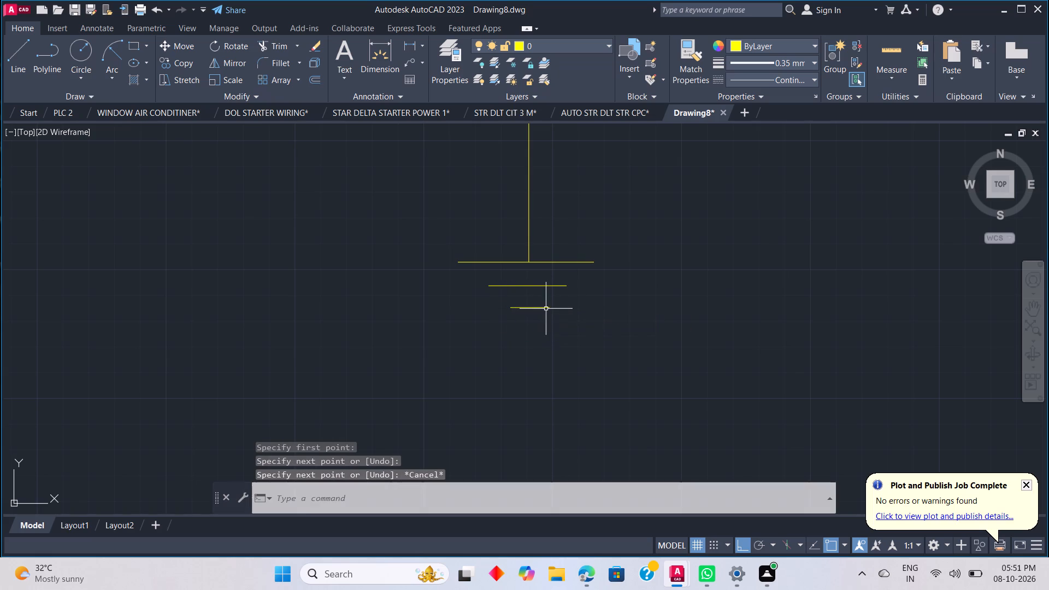
scroll(620, 375, down, 4)
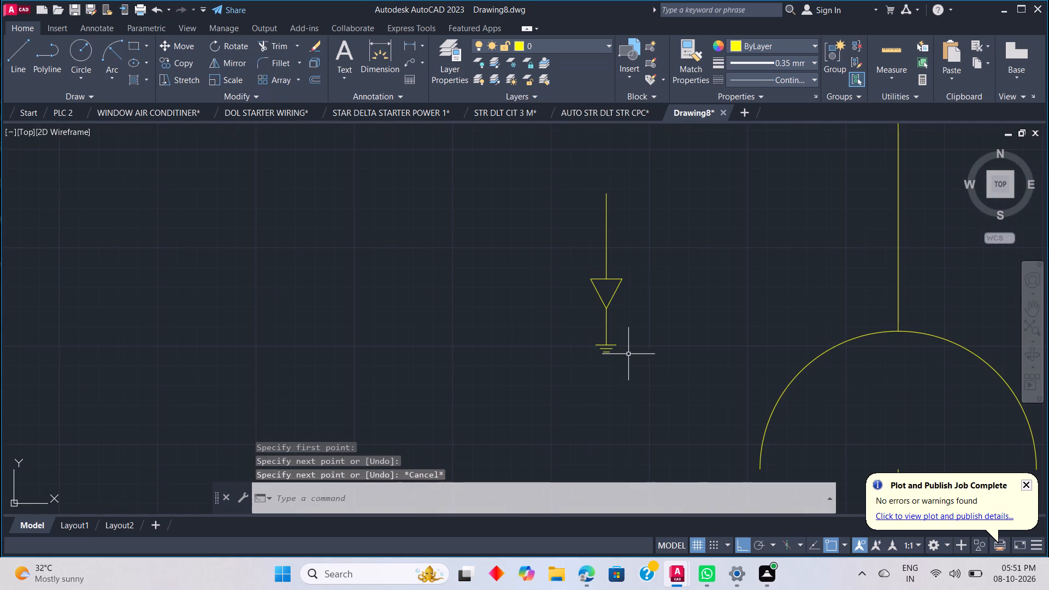
scroll(638, 358, down, 1)
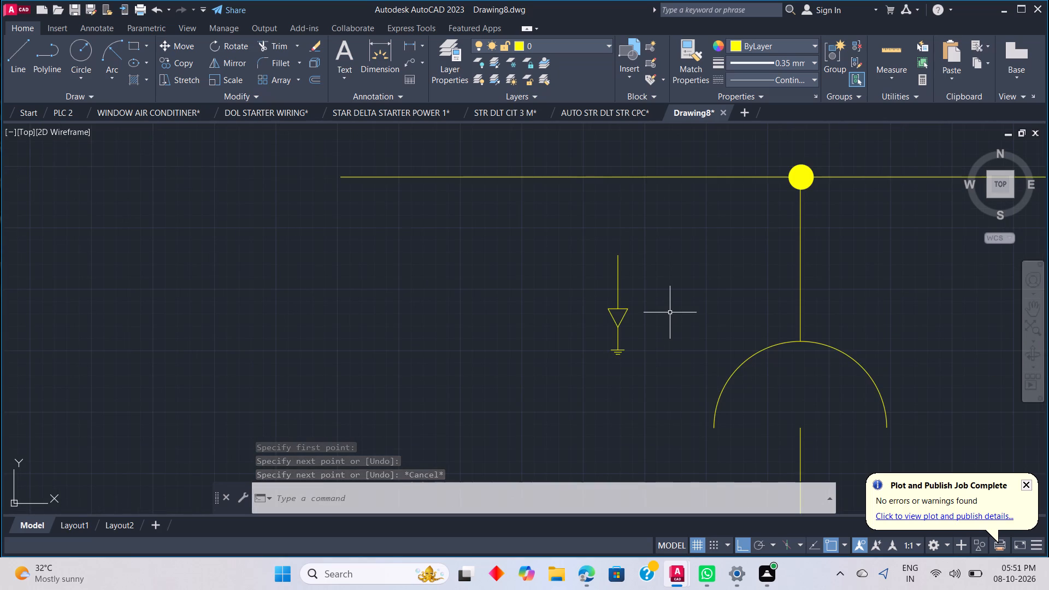
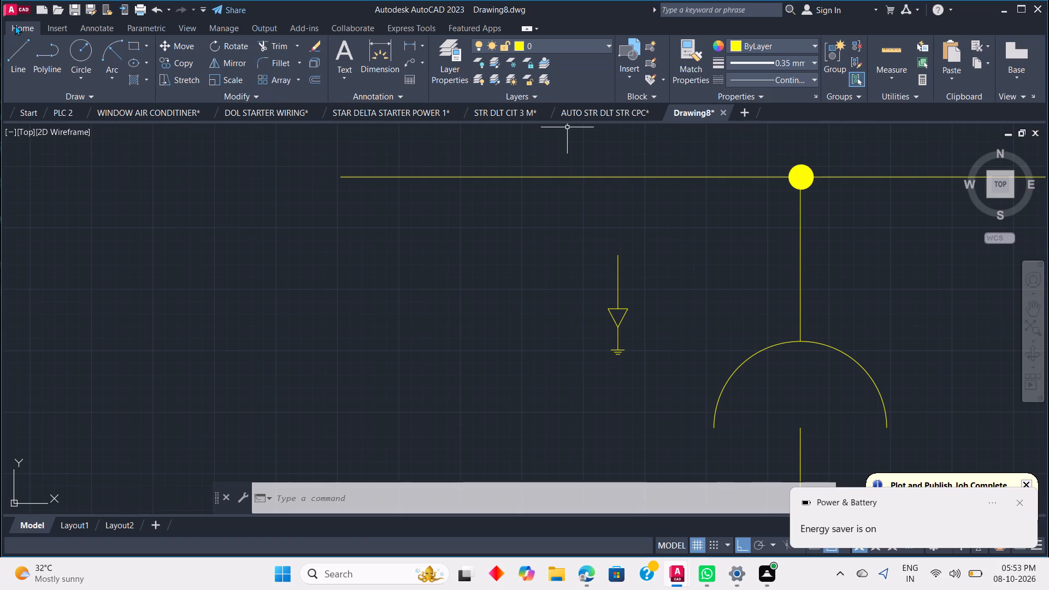
Delete the stray three-bar ground symbol to the right of the transformer, below the supply line.
scroll(70, 58, down, 4)
scroll(334, 186, down, 1)
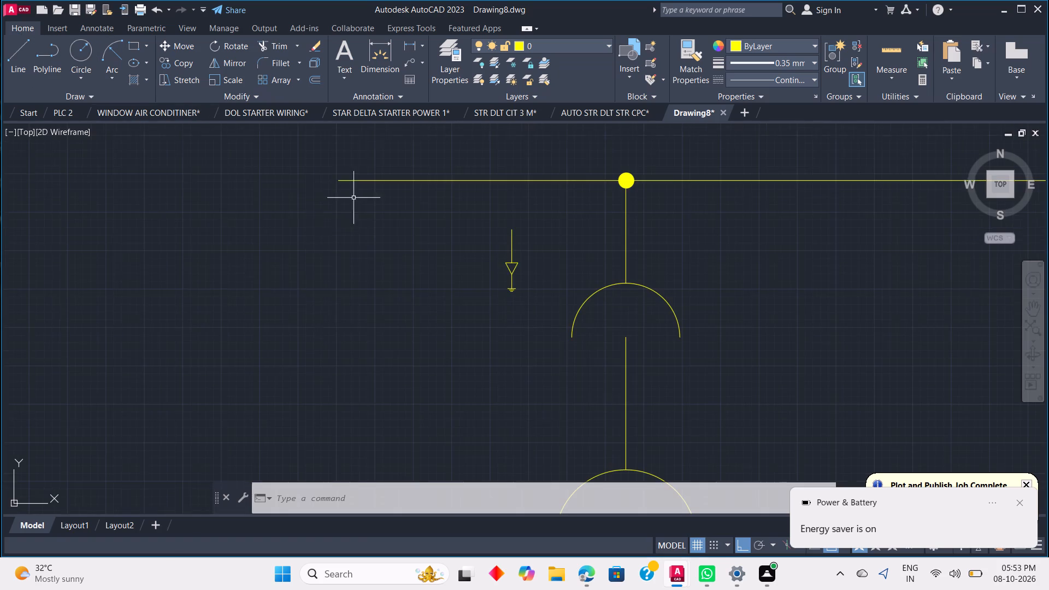
scroll(359, 256, down, 3)
middle_click(509, 367)
middle_click(509, 367)
scroll(509, 367, down, 1)
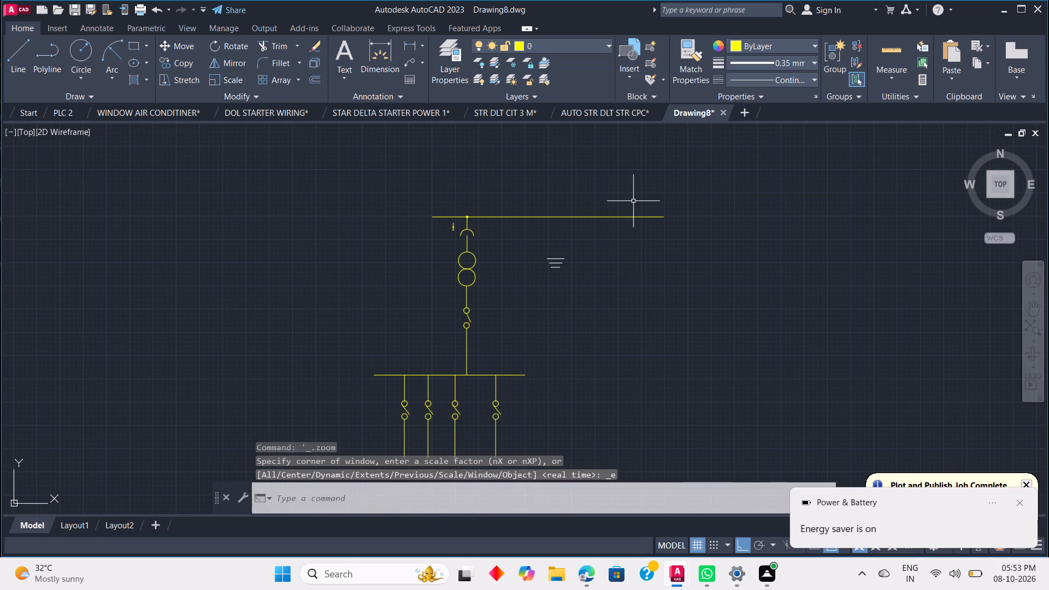
click(559, 259)
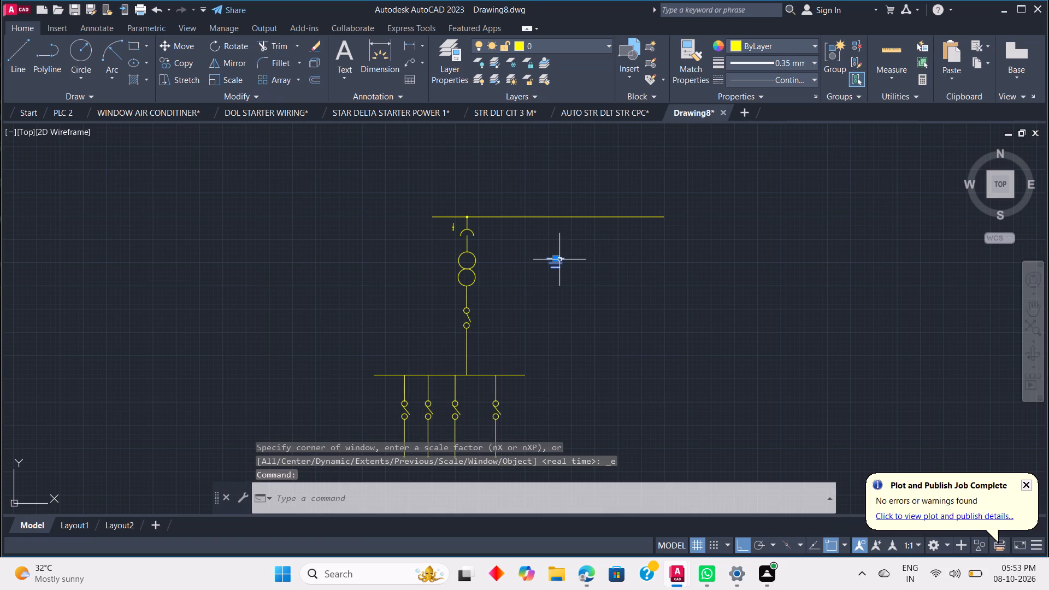
key(Delete)
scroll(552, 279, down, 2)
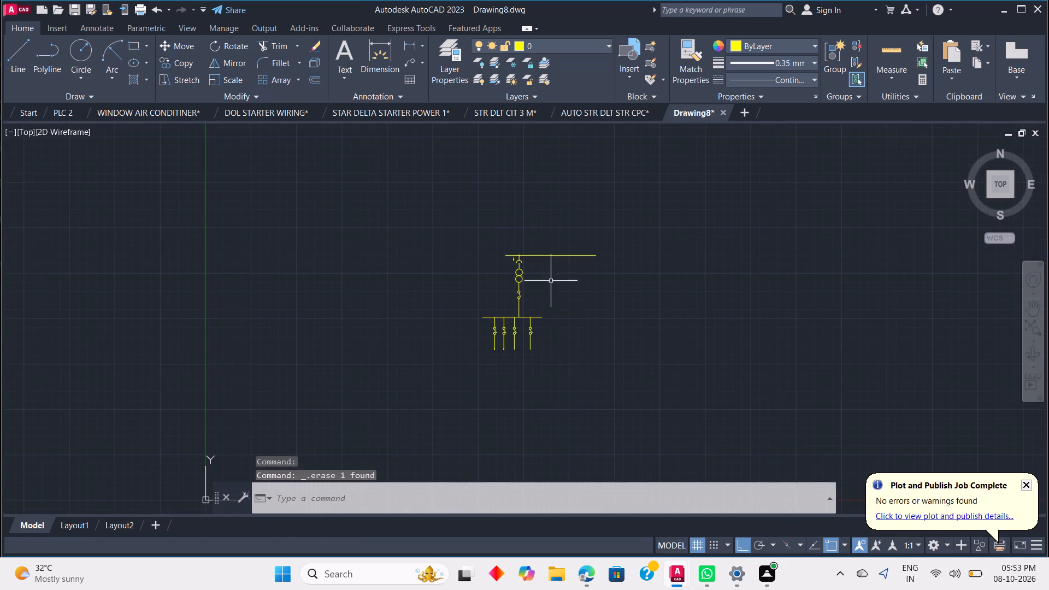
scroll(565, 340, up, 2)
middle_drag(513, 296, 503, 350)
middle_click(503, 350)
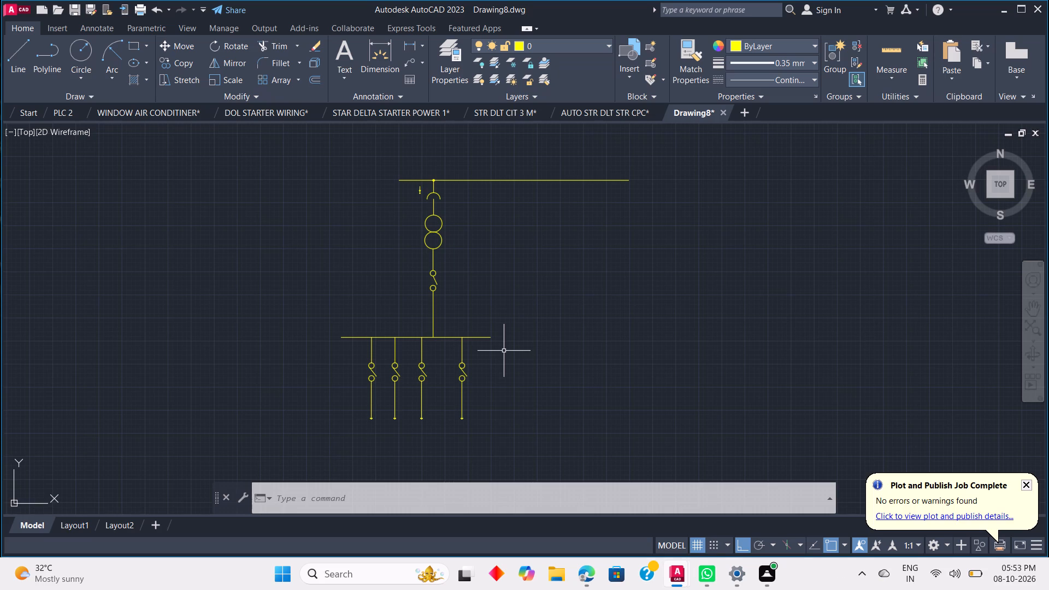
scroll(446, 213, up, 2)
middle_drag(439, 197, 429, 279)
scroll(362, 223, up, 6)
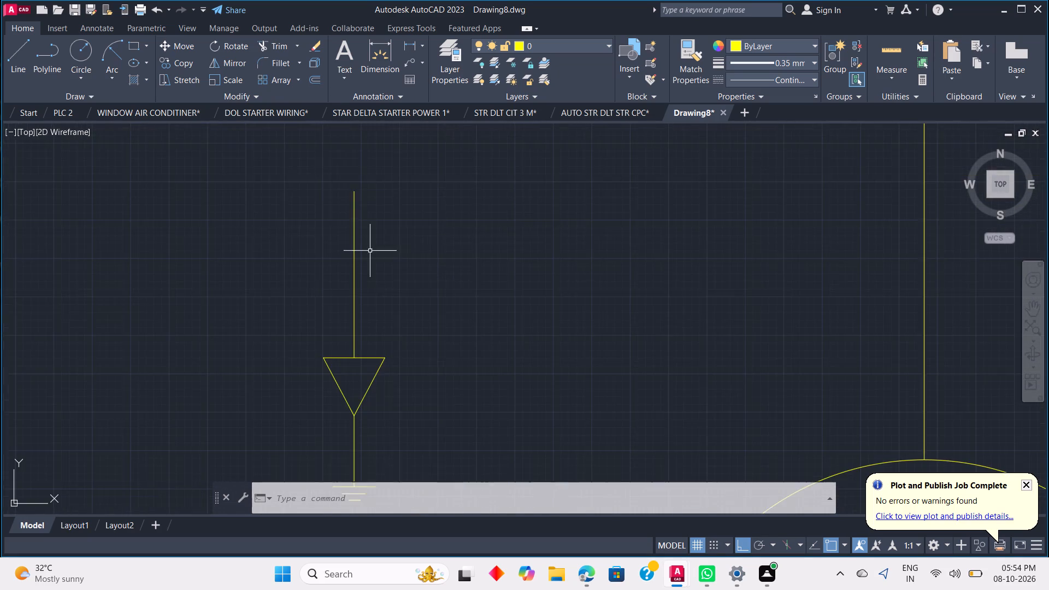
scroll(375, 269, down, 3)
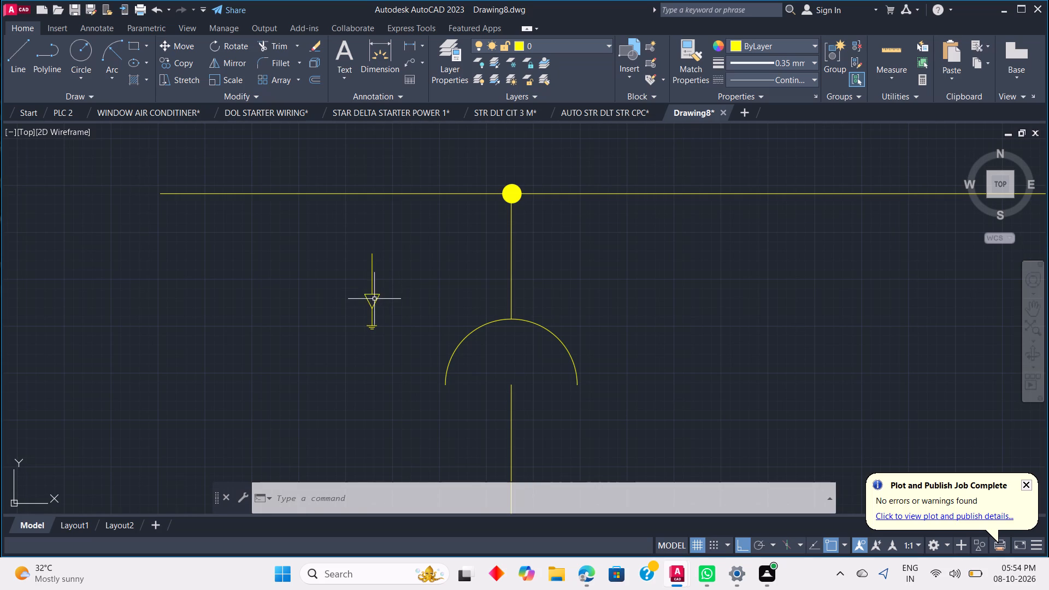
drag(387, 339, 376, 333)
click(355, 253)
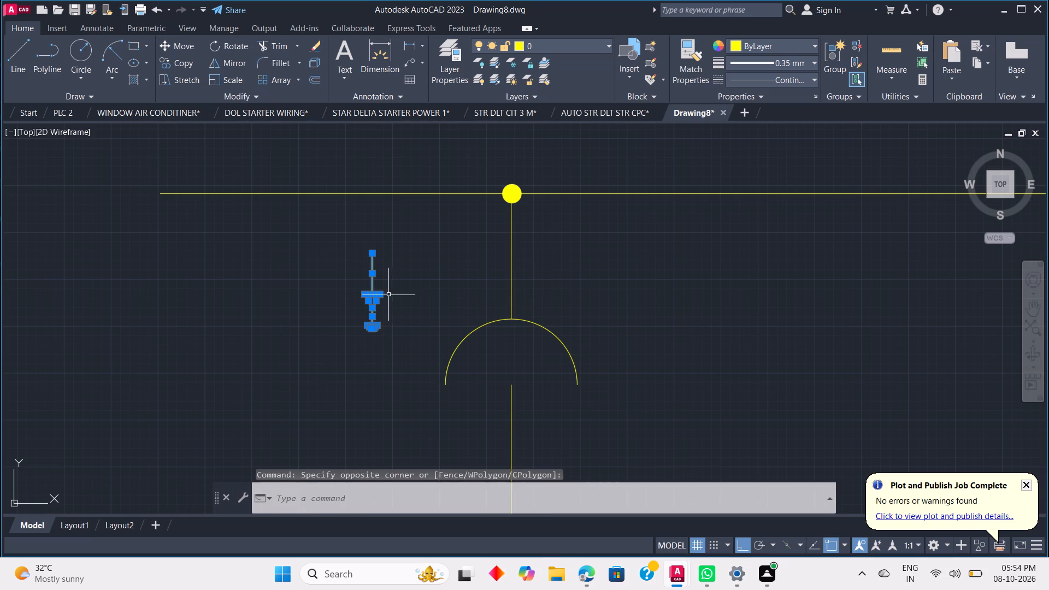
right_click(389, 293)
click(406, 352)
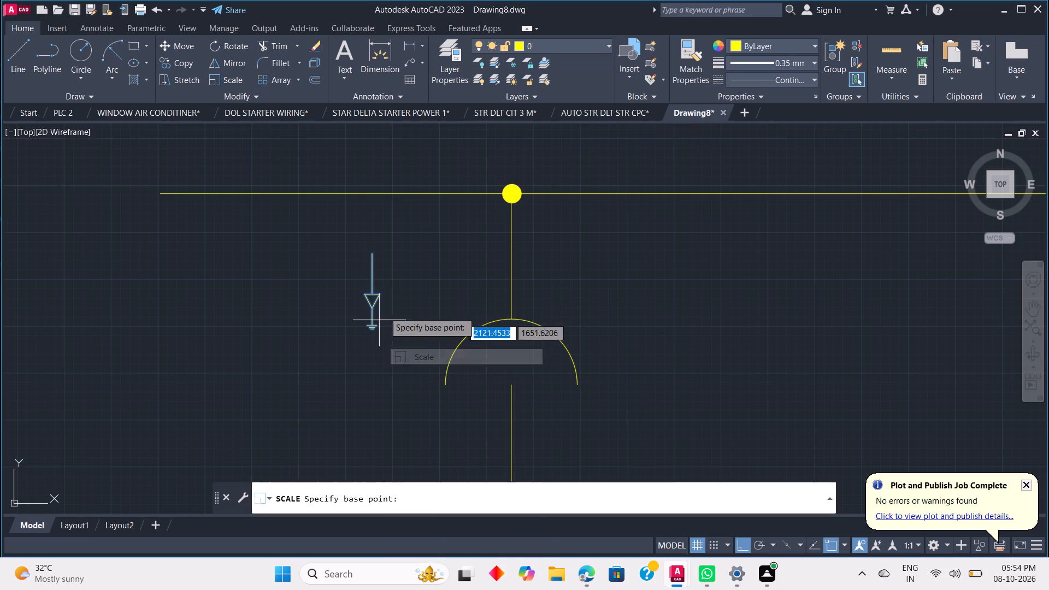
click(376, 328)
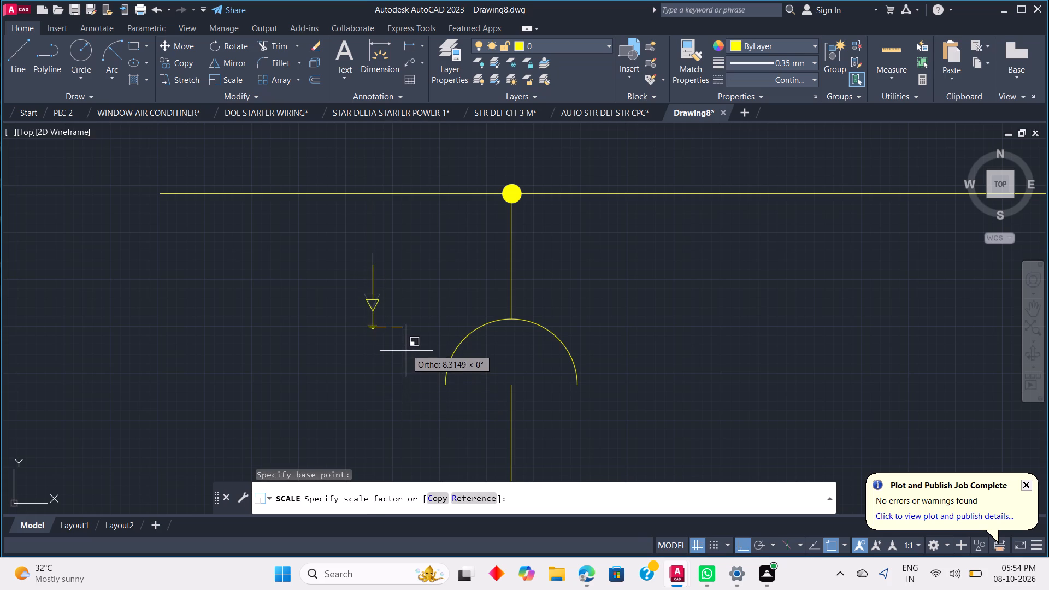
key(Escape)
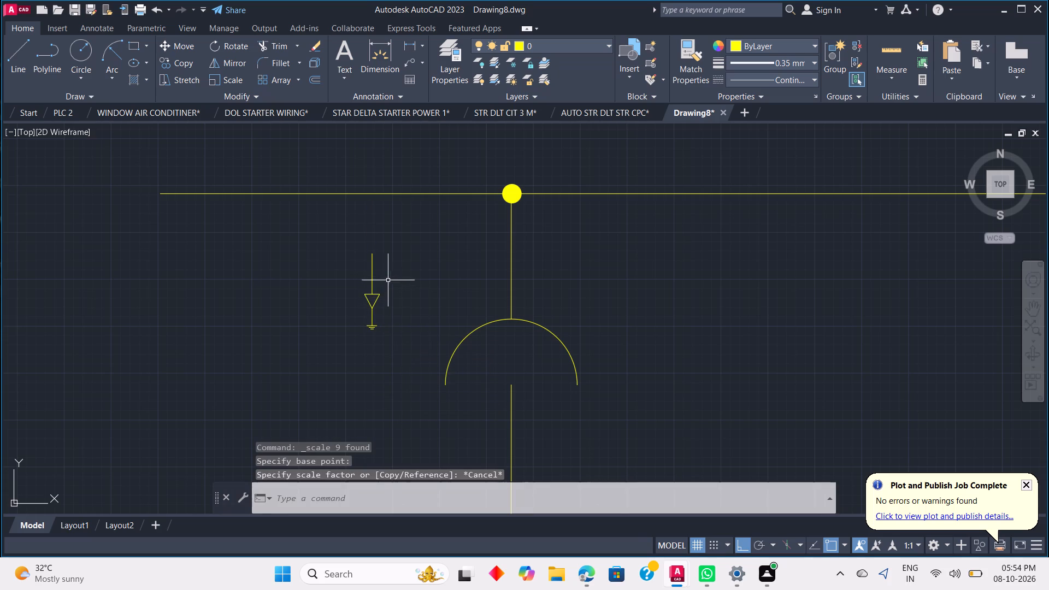
Scale the whole grounded arrow symbol up to about 2.6 times its size, from the top end of its vertical line.
drag(398, 346, 378, 338)
click(347, 235)
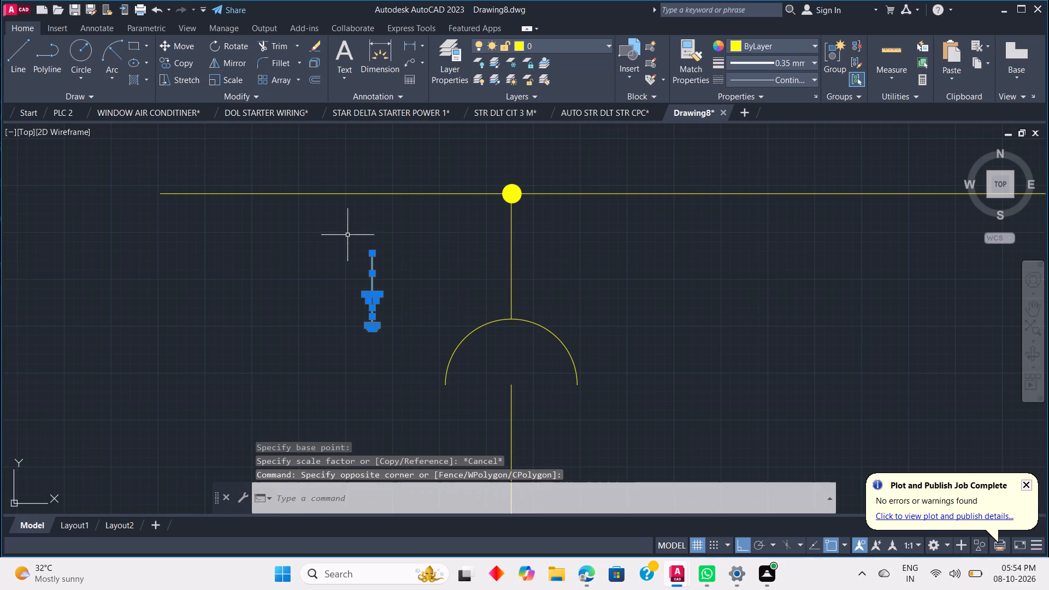
right_click(385, 264)
click(417, 357)
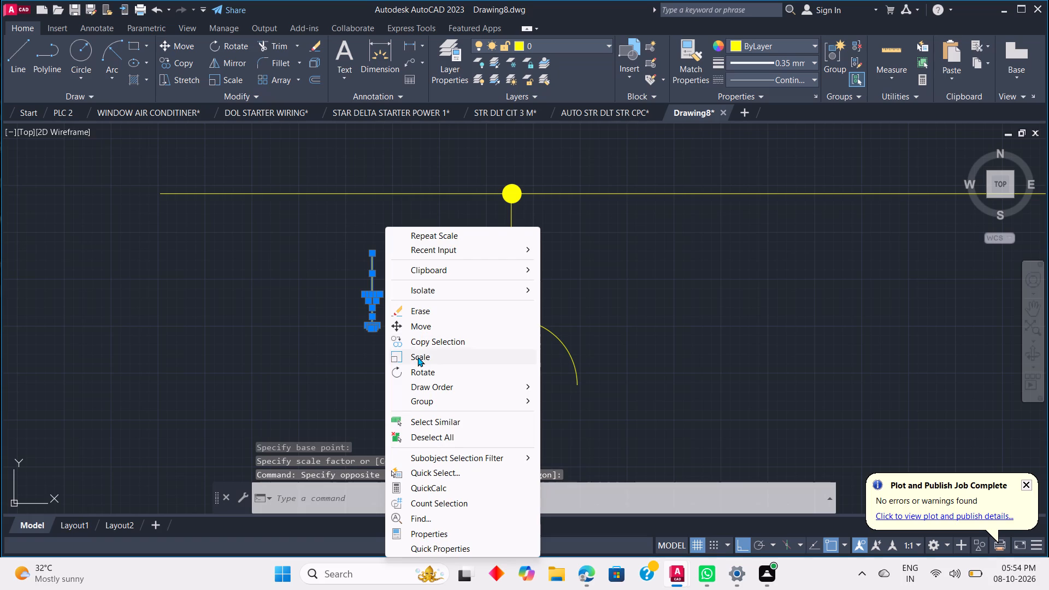
click(374, 252)
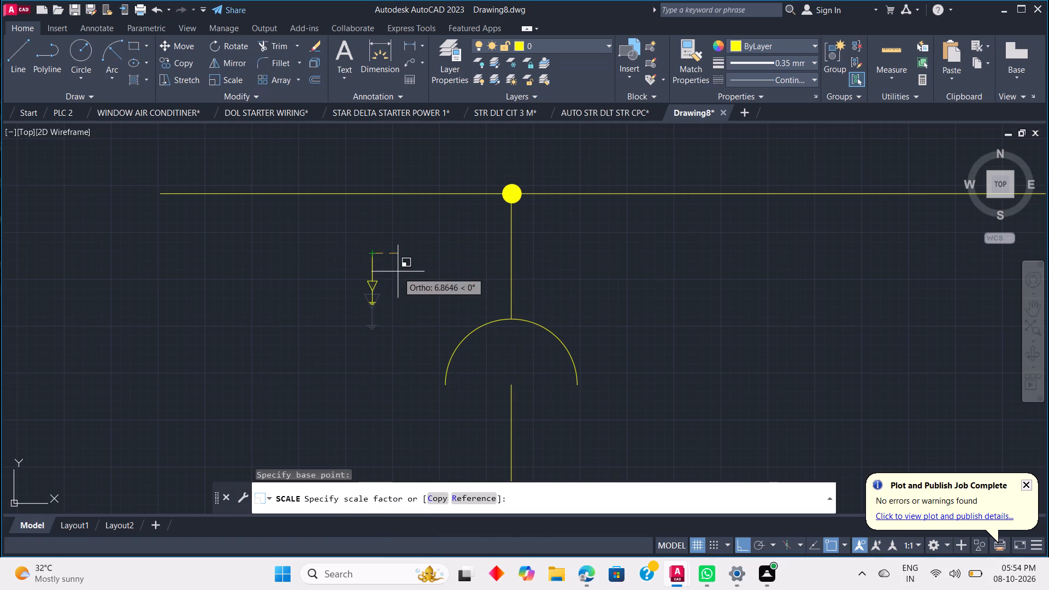
click(402, 353)
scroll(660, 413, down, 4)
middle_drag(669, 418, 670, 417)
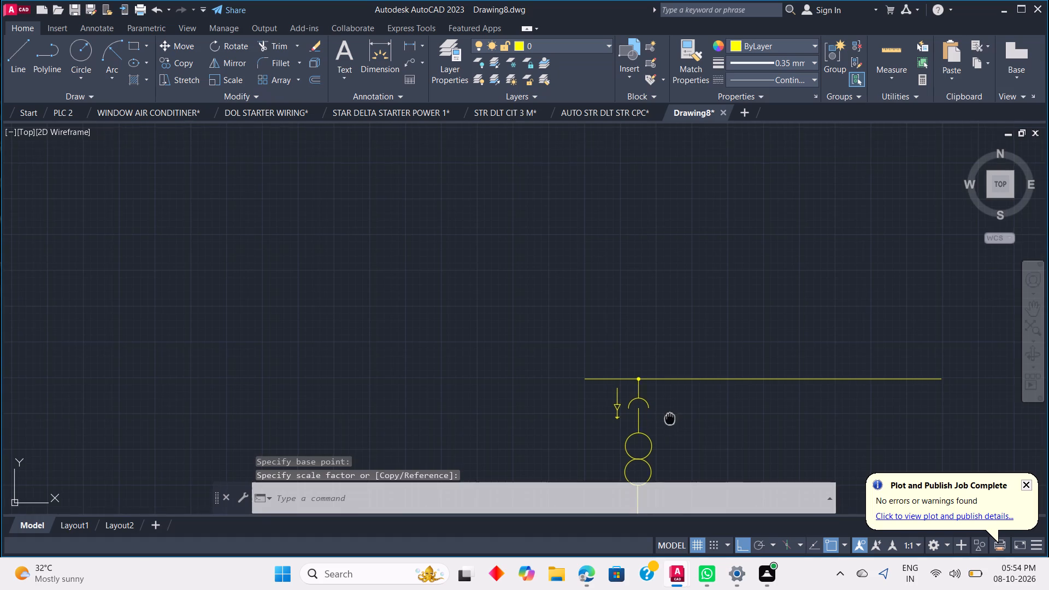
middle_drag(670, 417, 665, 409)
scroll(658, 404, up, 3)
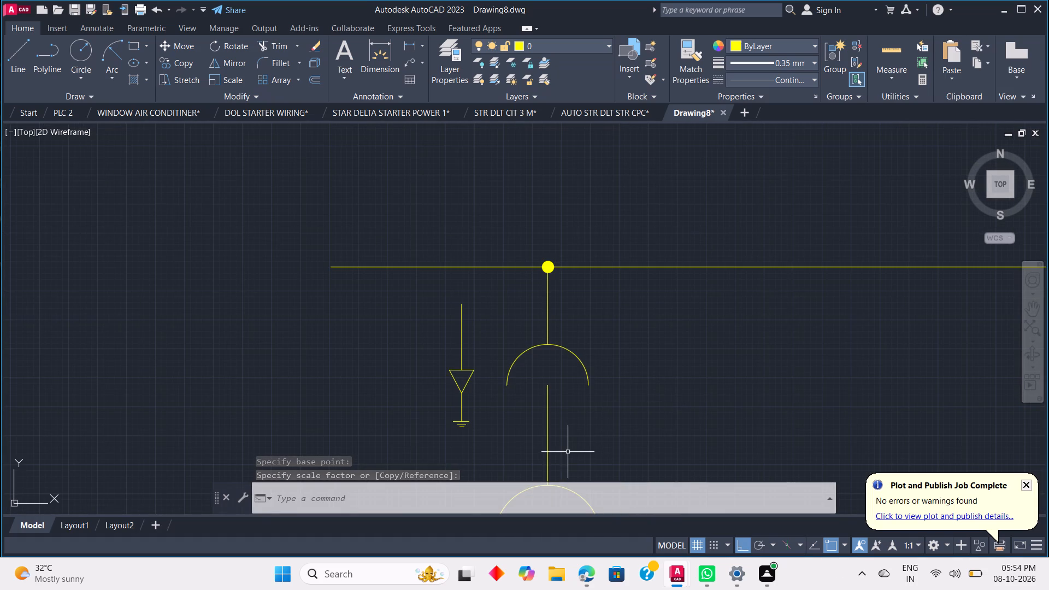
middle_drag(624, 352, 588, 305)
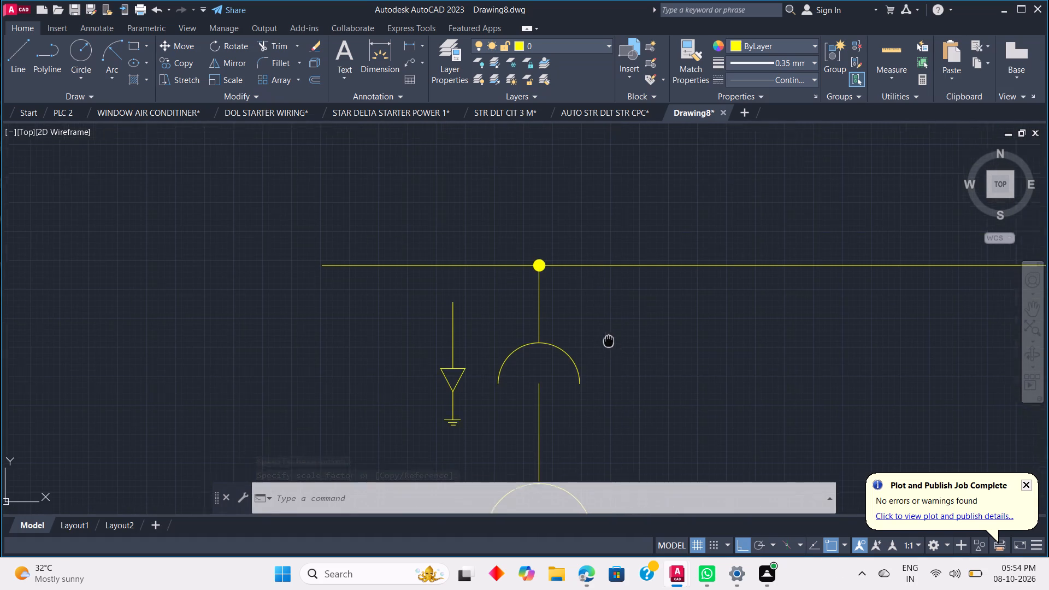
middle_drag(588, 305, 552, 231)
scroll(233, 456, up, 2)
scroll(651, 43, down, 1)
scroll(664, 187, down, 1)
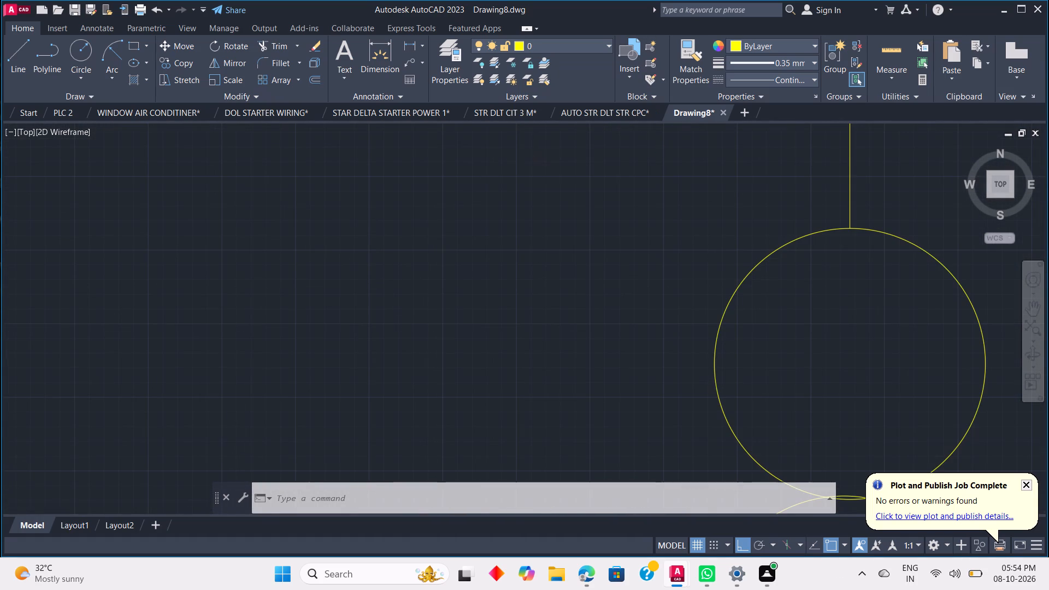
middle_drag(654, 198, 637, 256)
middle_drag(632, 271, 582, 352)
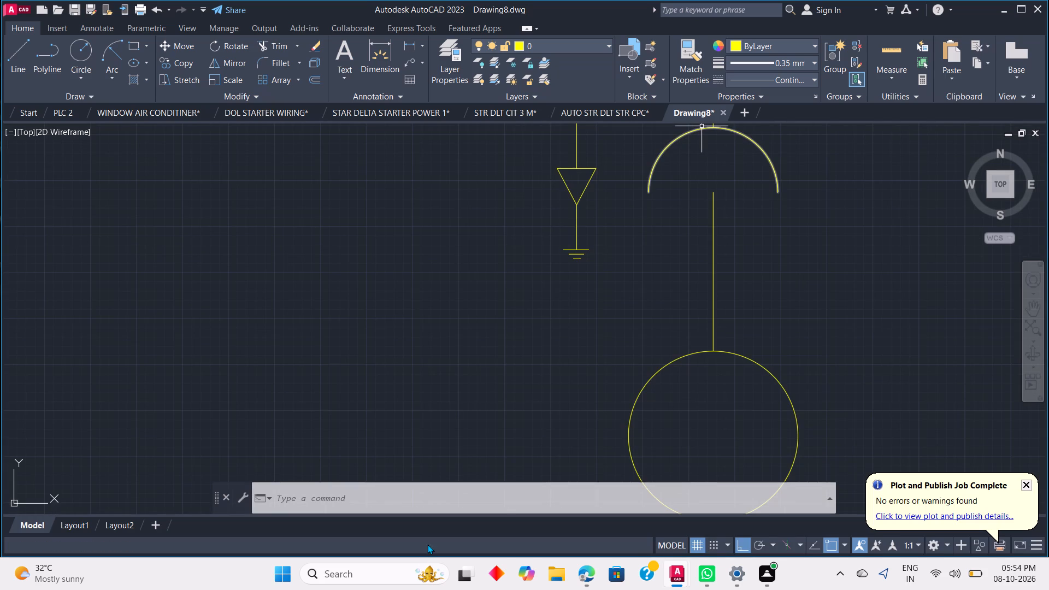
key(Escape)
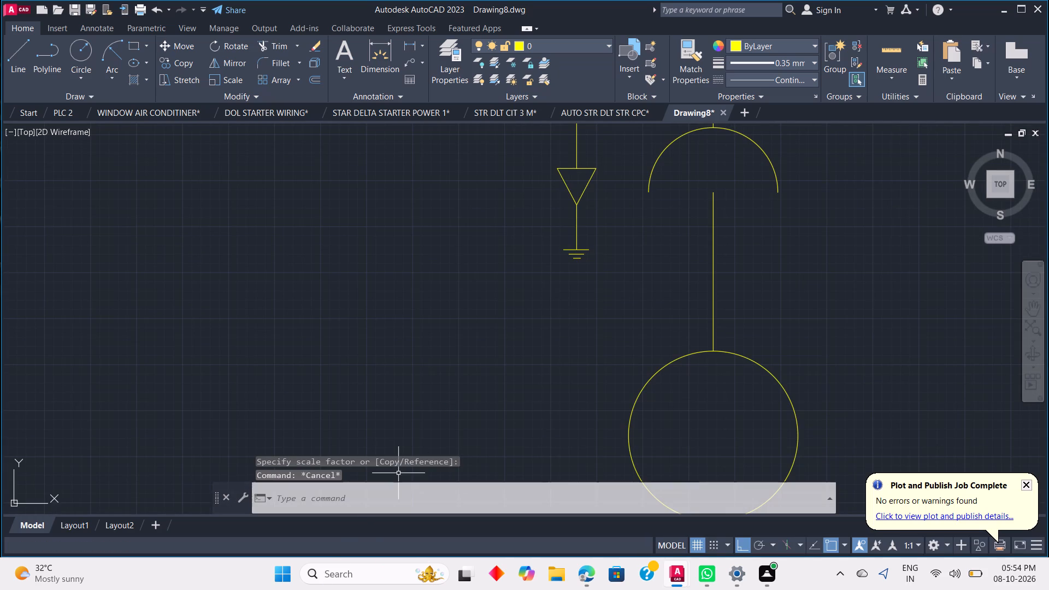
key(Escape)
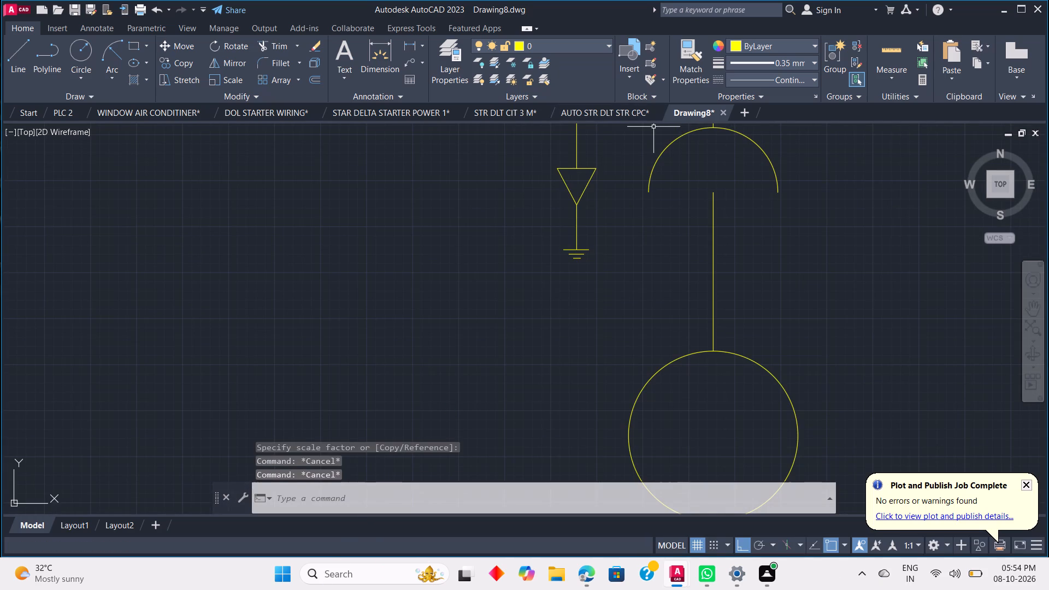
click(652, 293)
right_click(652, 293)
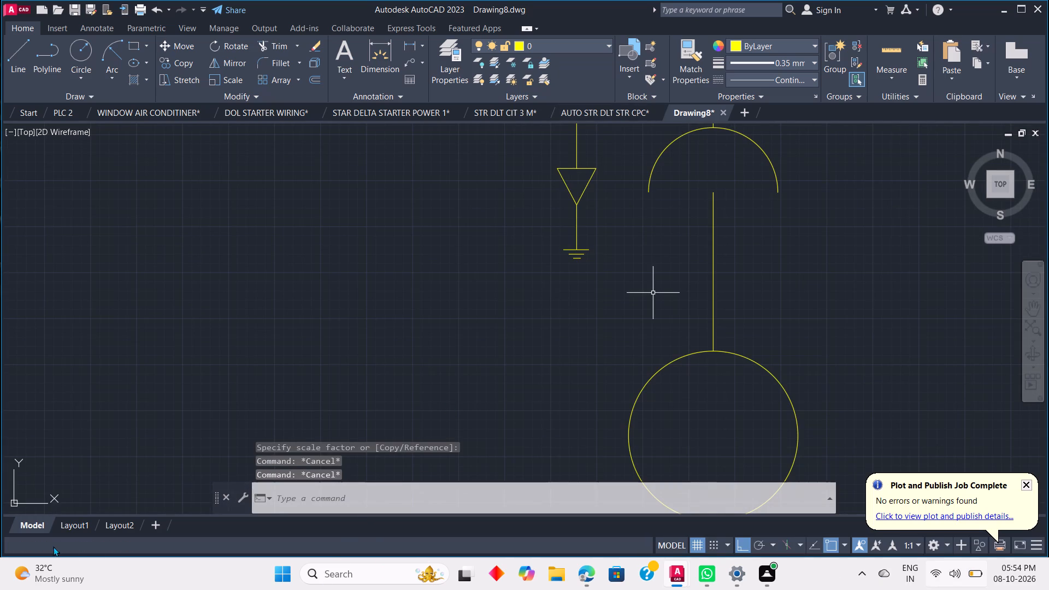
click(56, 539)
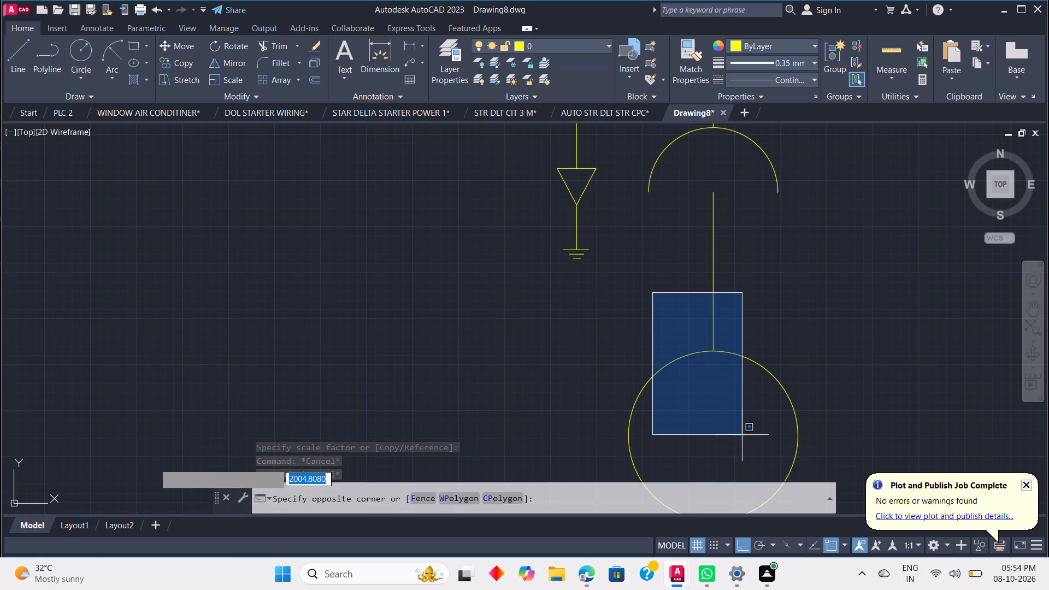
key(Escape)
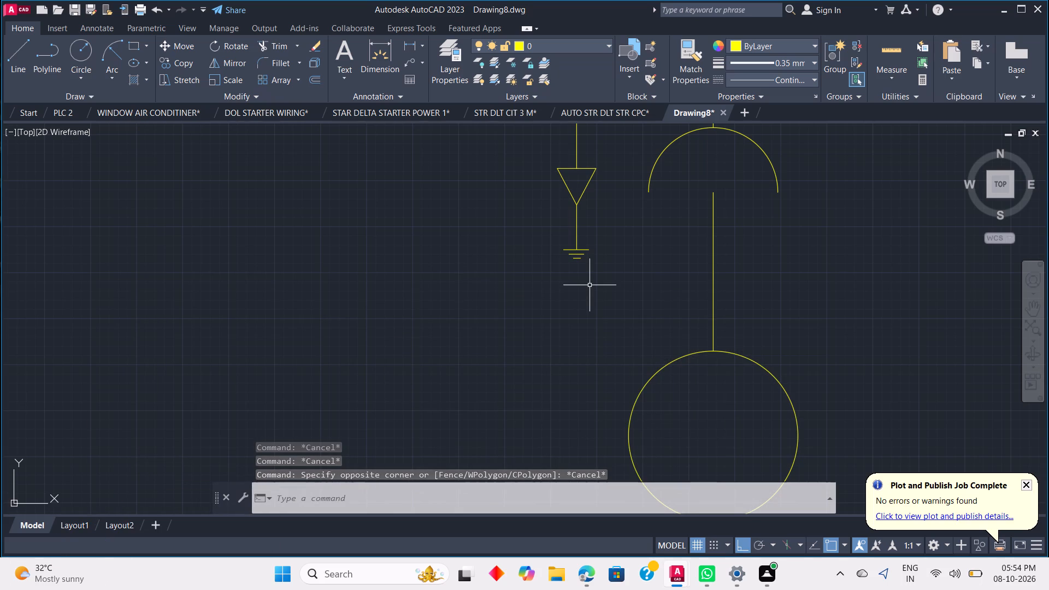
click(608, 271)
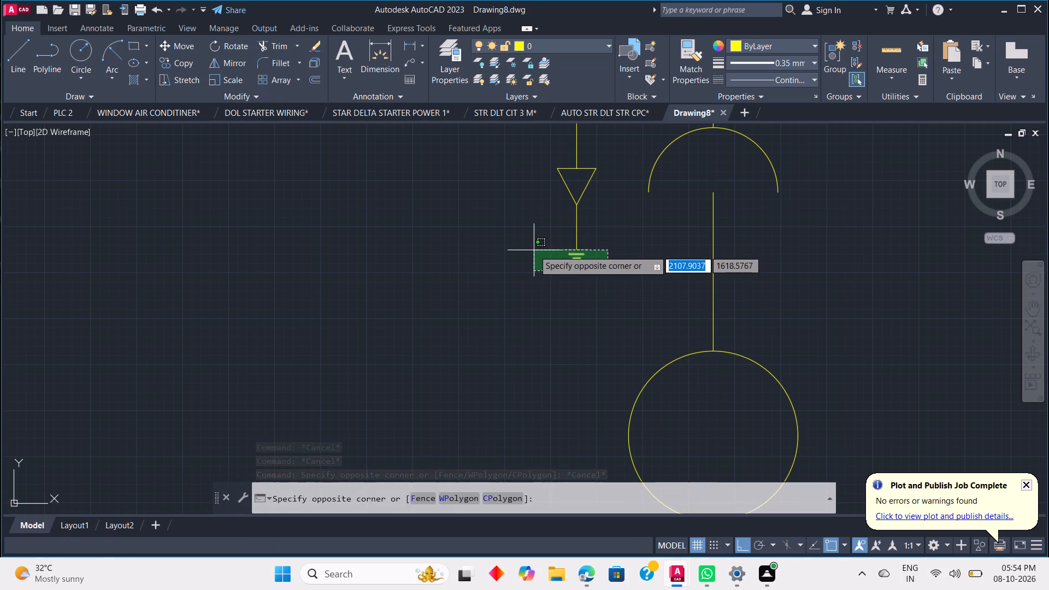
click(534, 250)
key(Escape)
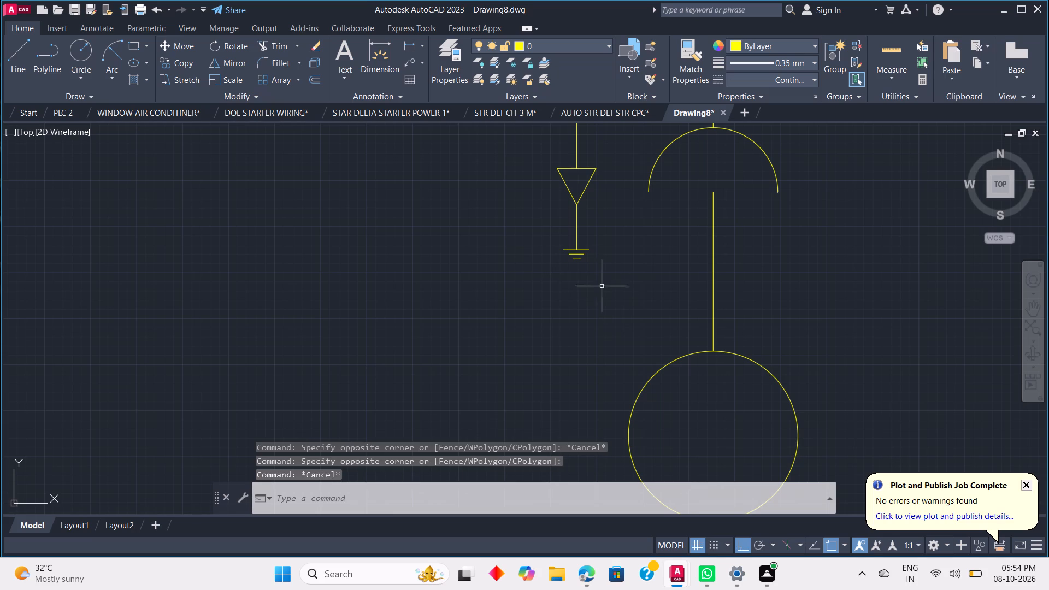
Scale the three ground bars up to about 1.9 times their size, from the midpoint of the shortest bar.
click(549, 238)
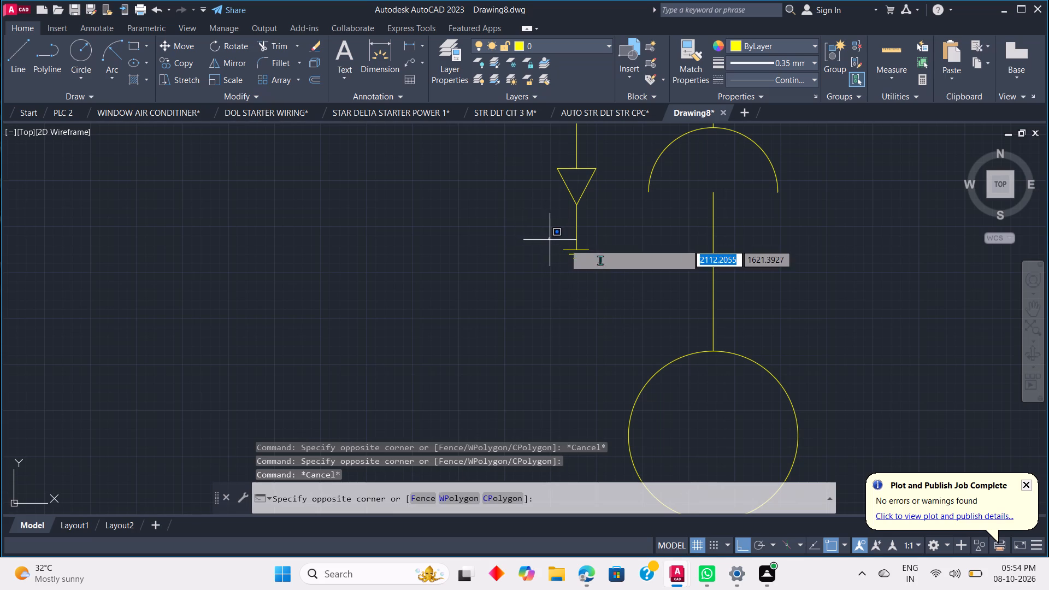
click(612, 289)
right_click(609, 282)
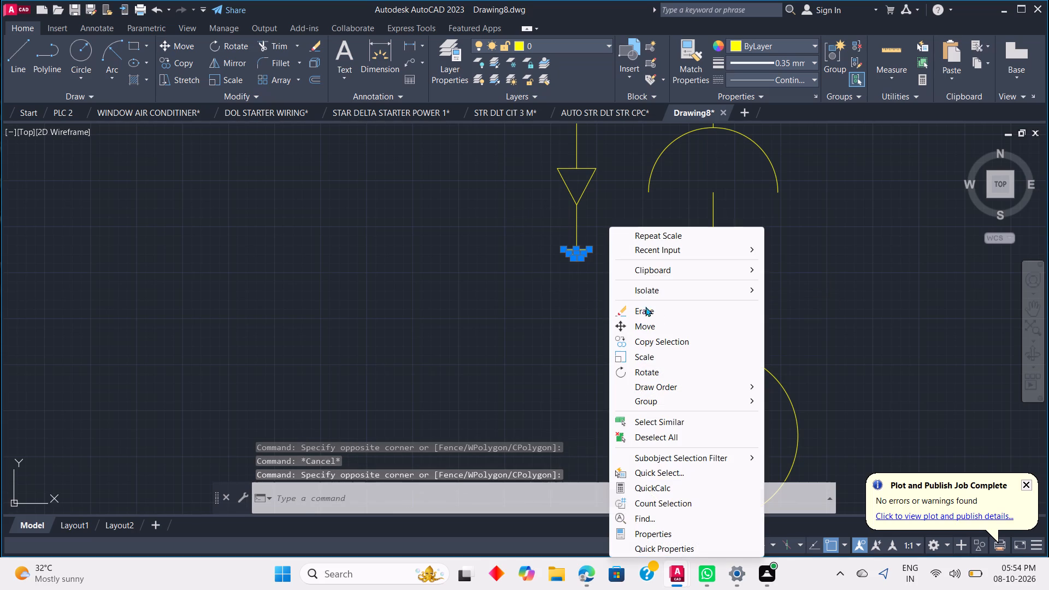
click(652, 354)
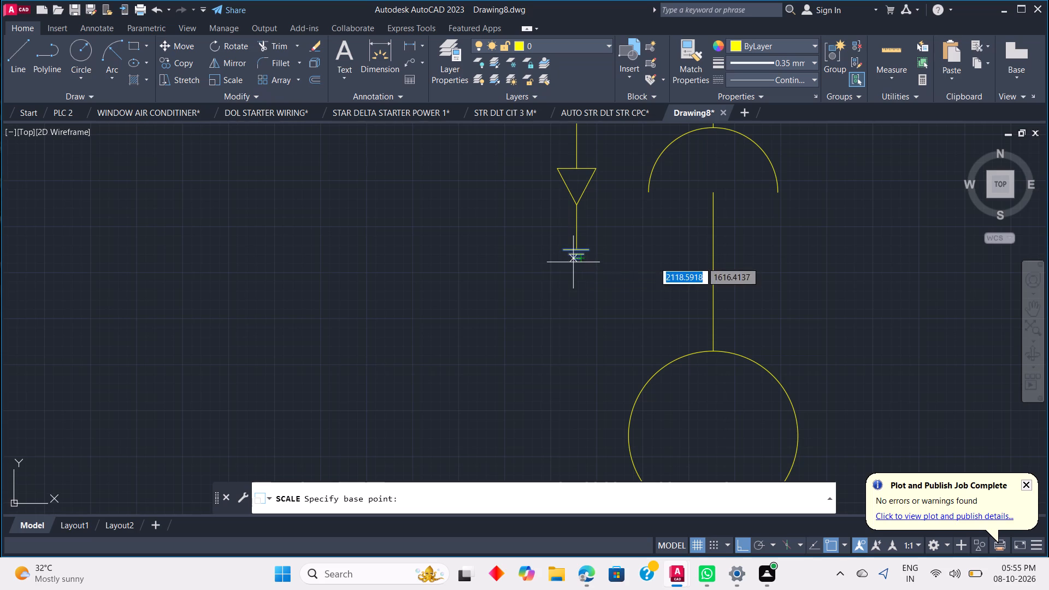
scroll(574, 259, up, 3)
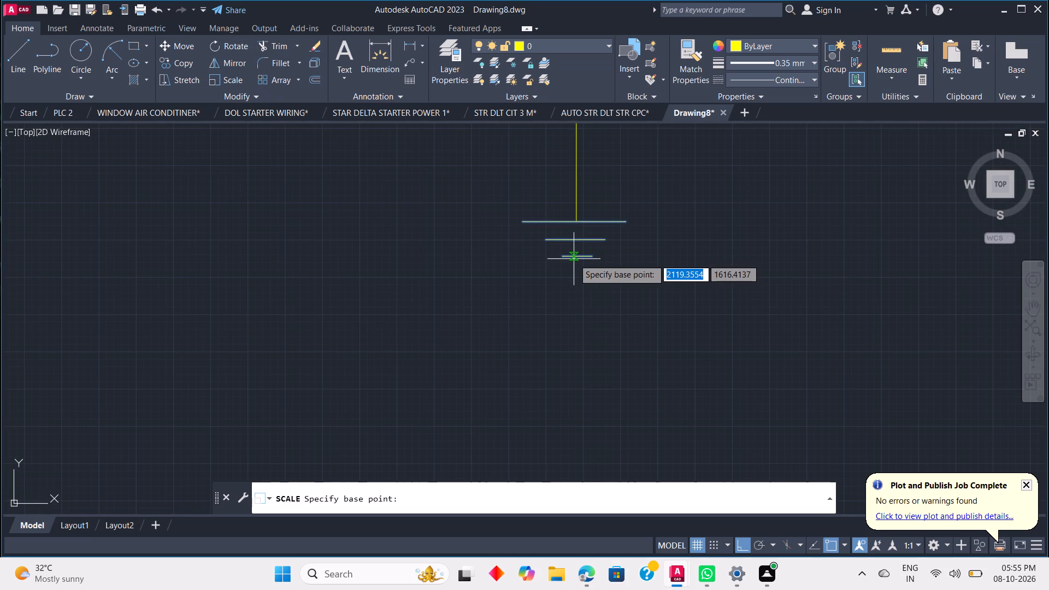
click(574, 259)
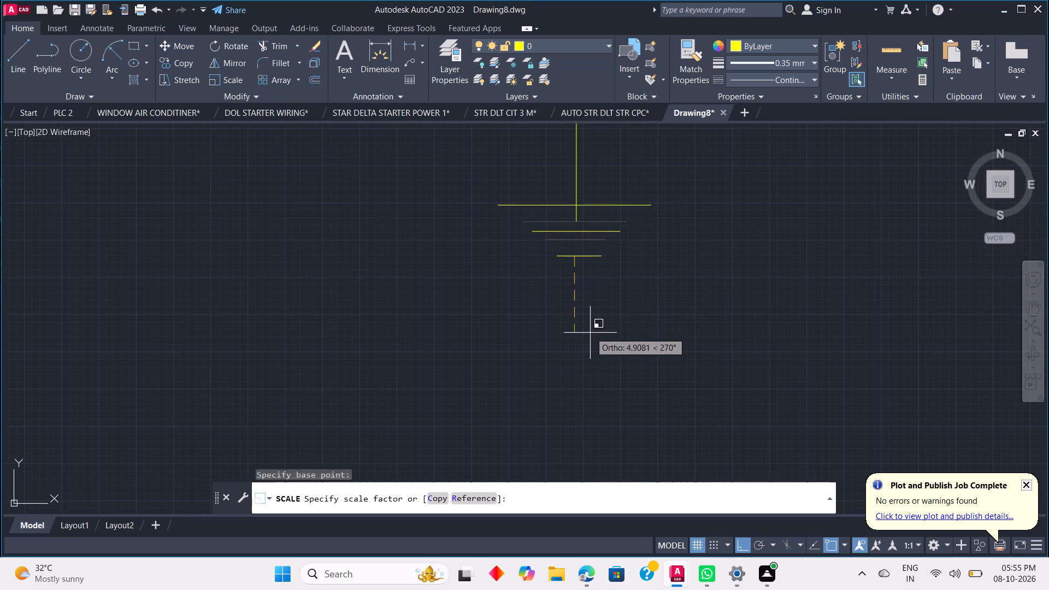
click(591, 353)
Trim the end of the vertical line that protrudes below the longest ground bar.
scroll(617, 306, down, 2)
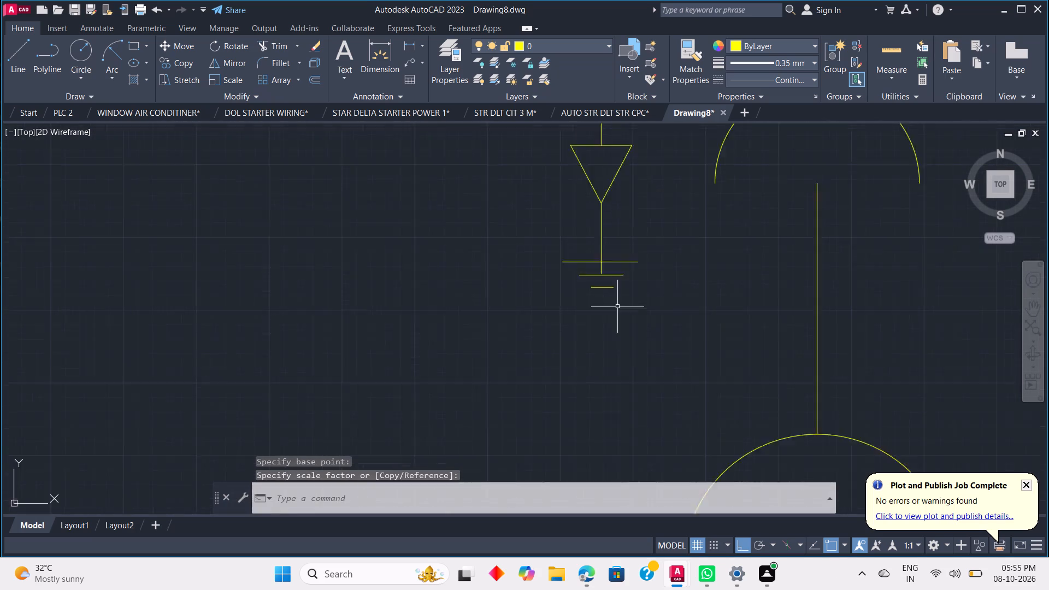
scroll(617, 306, down, 2)
scroll(615, 304, up, 2)
scroll(578, 261, up, 2)
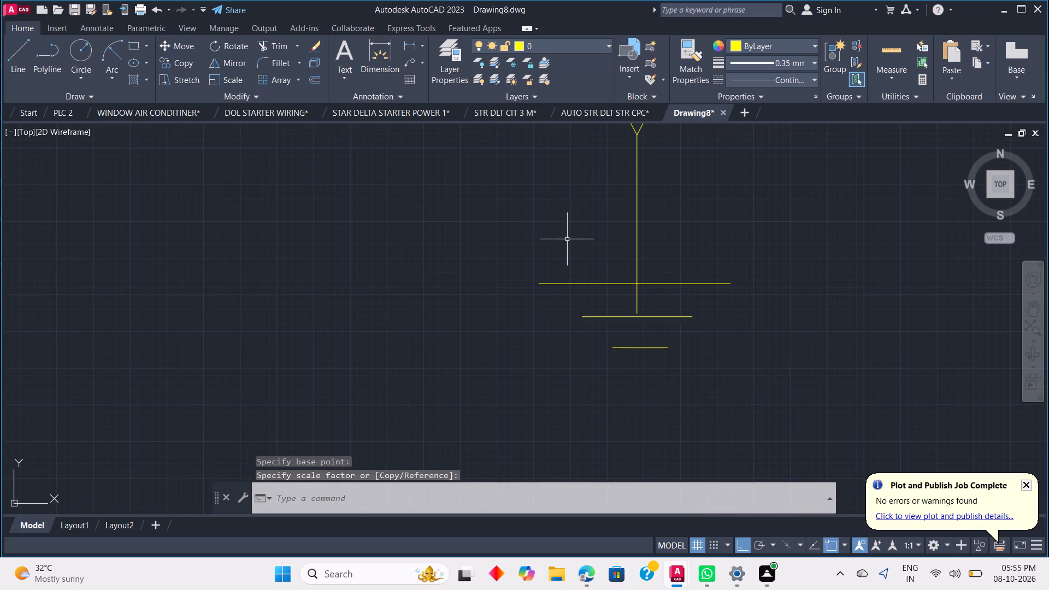
text(TR)
key(space)
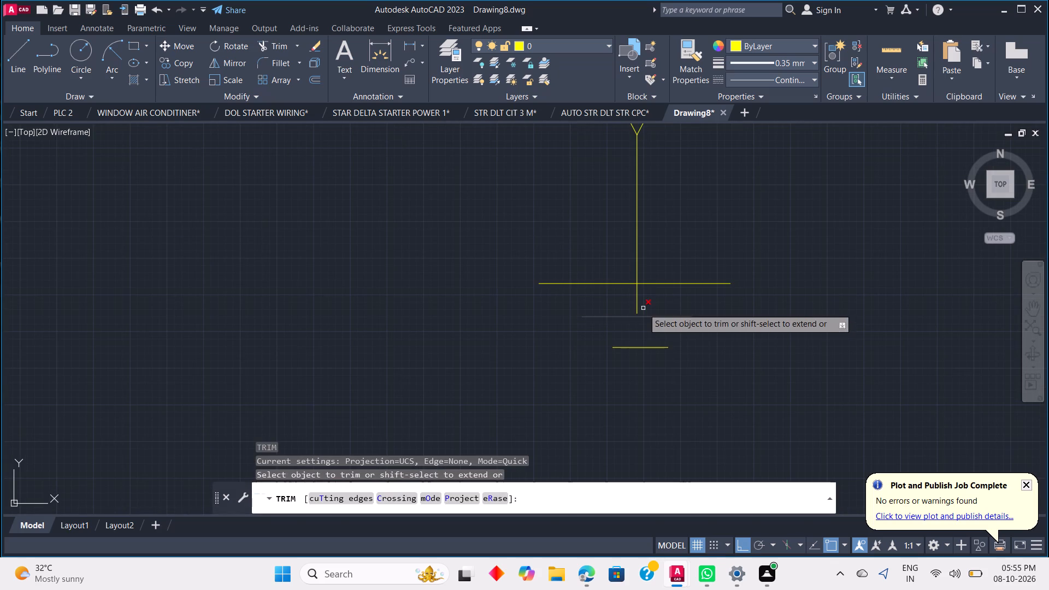
click(635, 299)
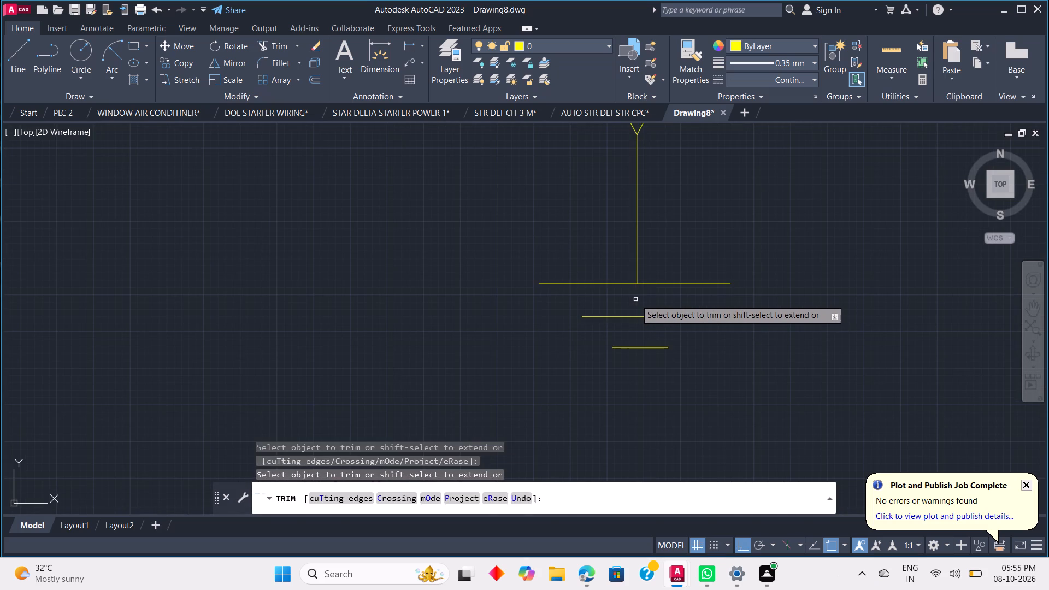
Draw a rectangle about 438 by 331 units enclosing the lower busbar and its four arrow-ended switch branches.
key(Escape)
scroll(630, 302, down, 4)
scroll(645, 348, down, 2)
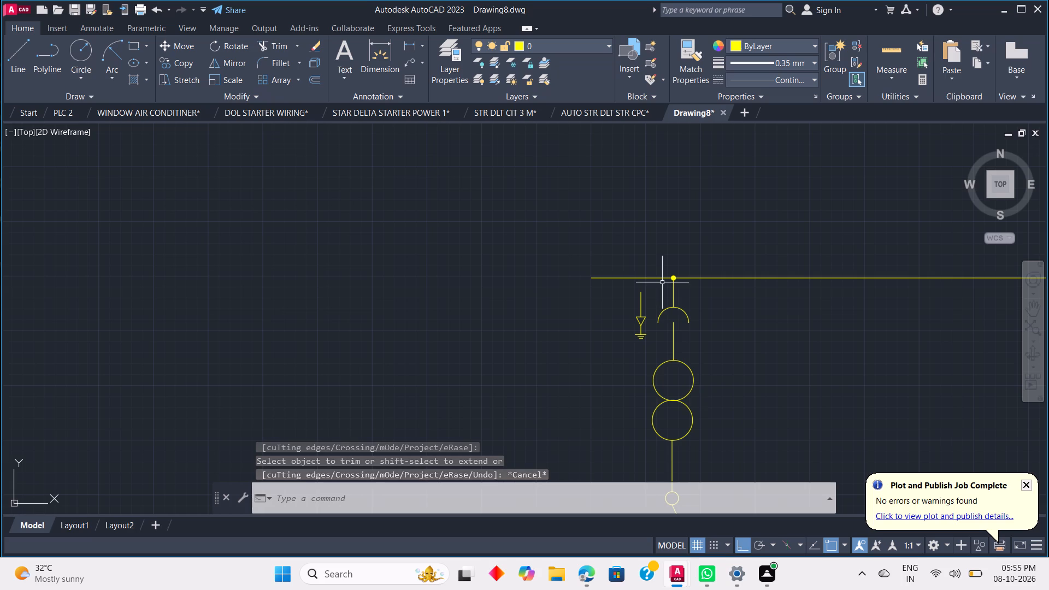
key(Escape)
middle_click(810, 403)
middle_drag(810, 403, 787, 366)
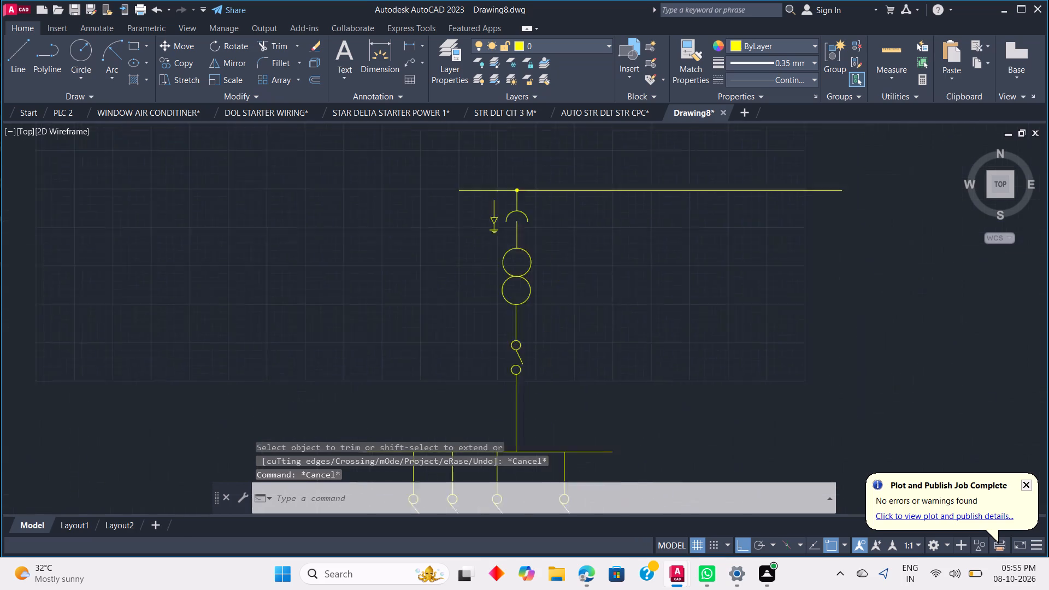
middle_drag(787, 366, 758, 332)
scroll(644, 441, down, 3)
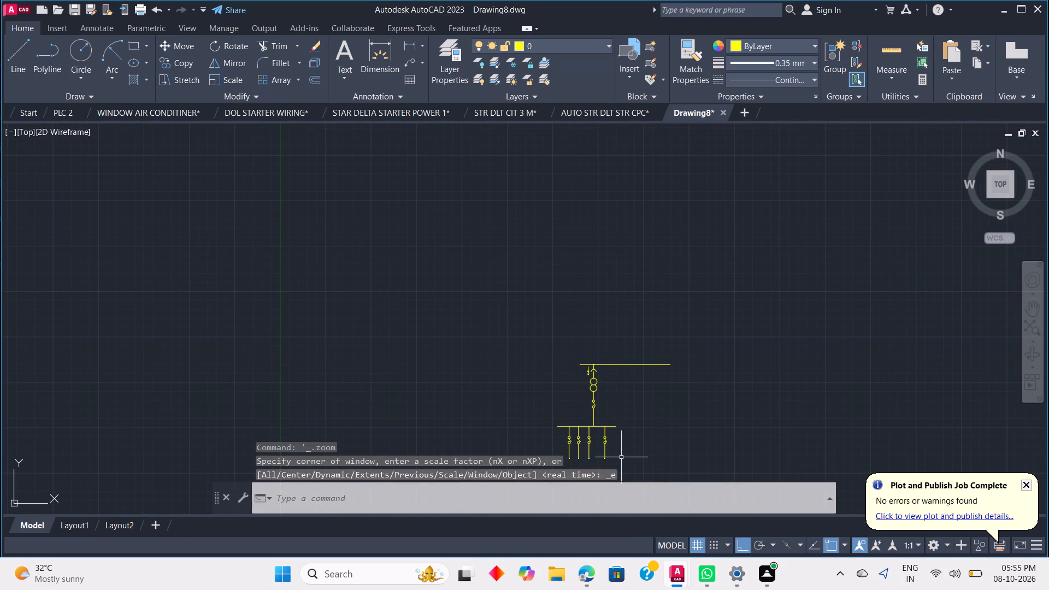
scroll(620, 421, up, 2)
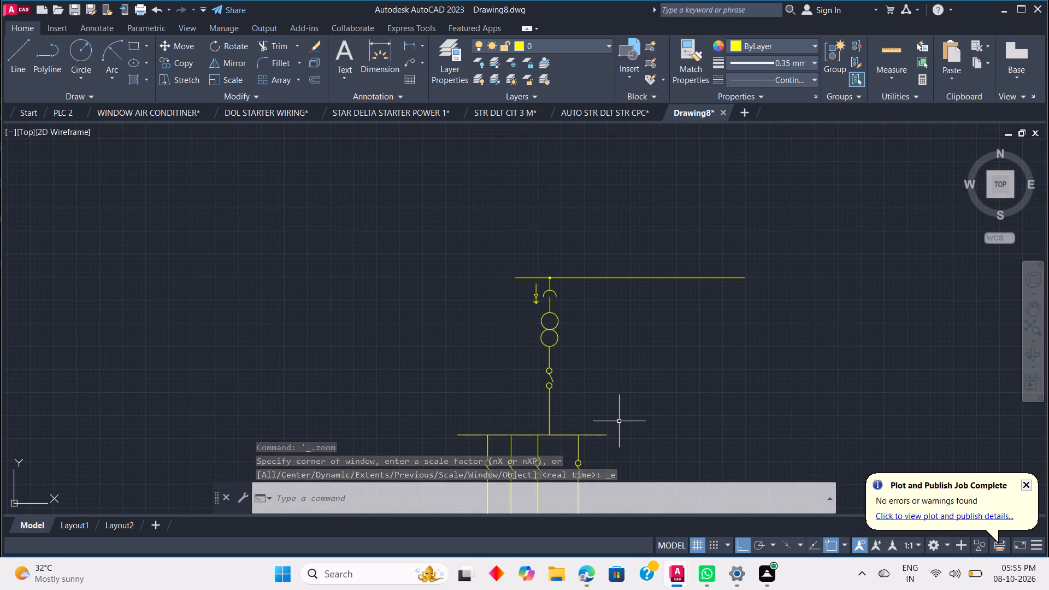
scroll(479, 511, down, 1)
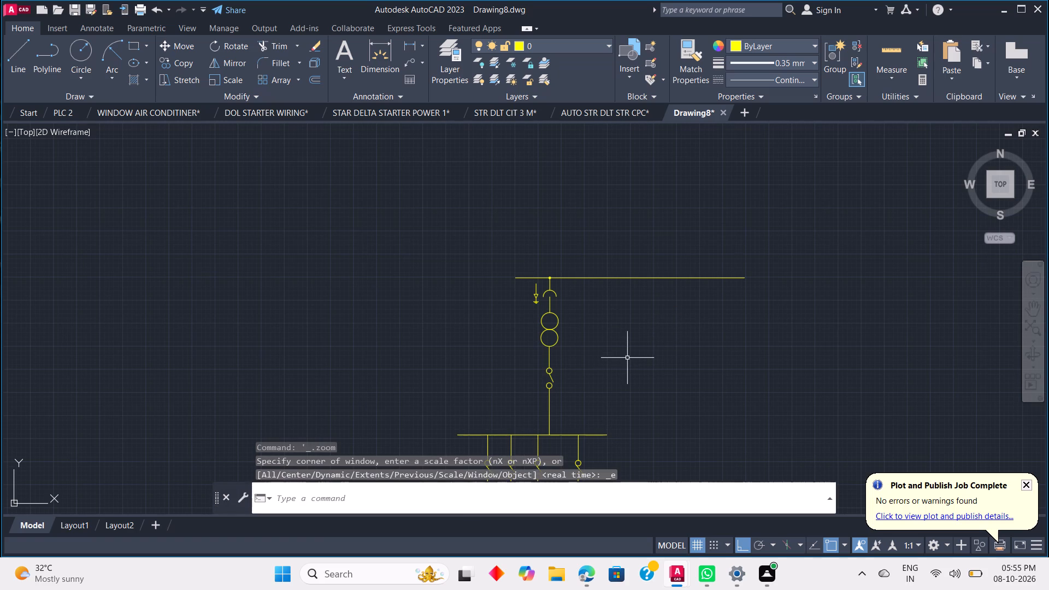
middle_drag(590, 387, 643, 315)
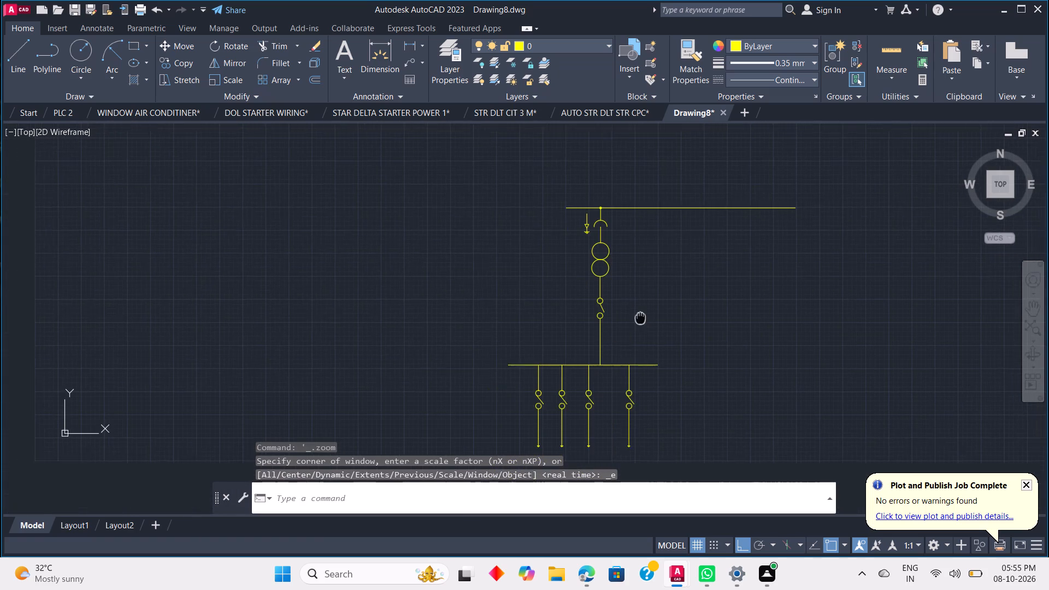
middle_drag(643, 315, 649, 309)
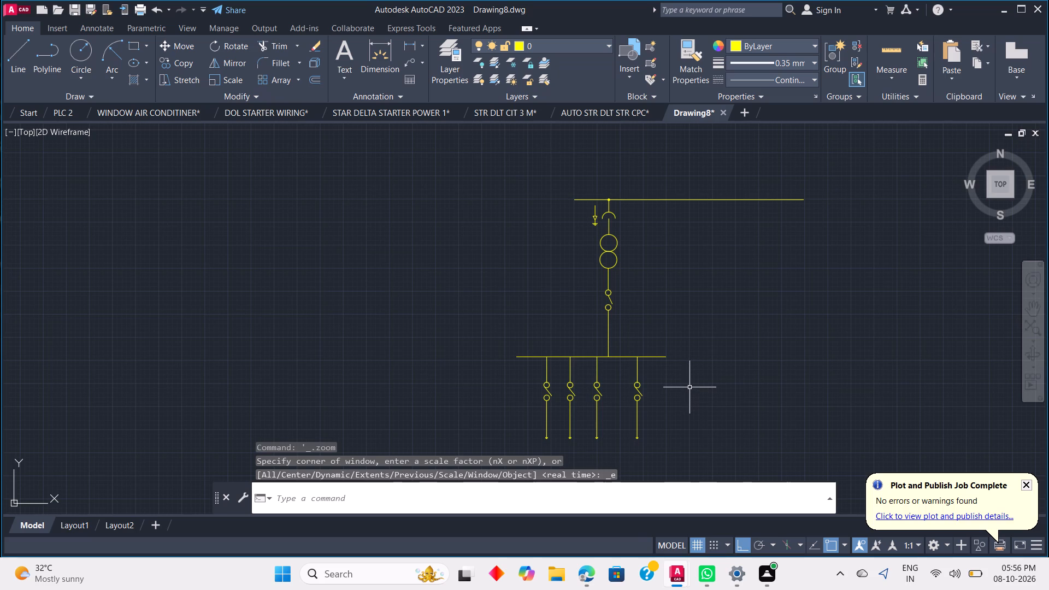
text(L)
key(space)
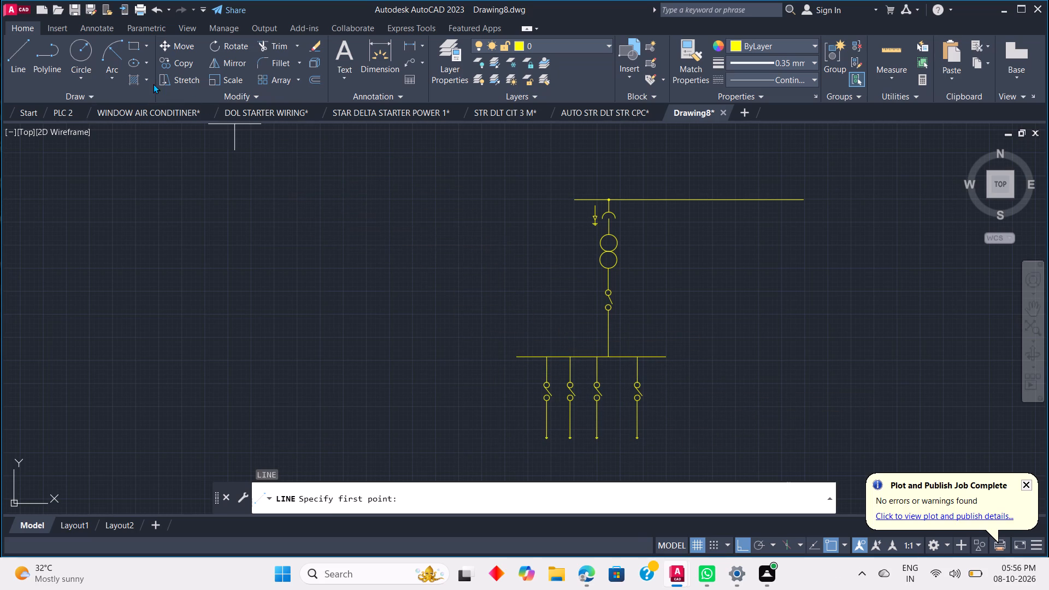
click(147, 45)
click(152, 63)
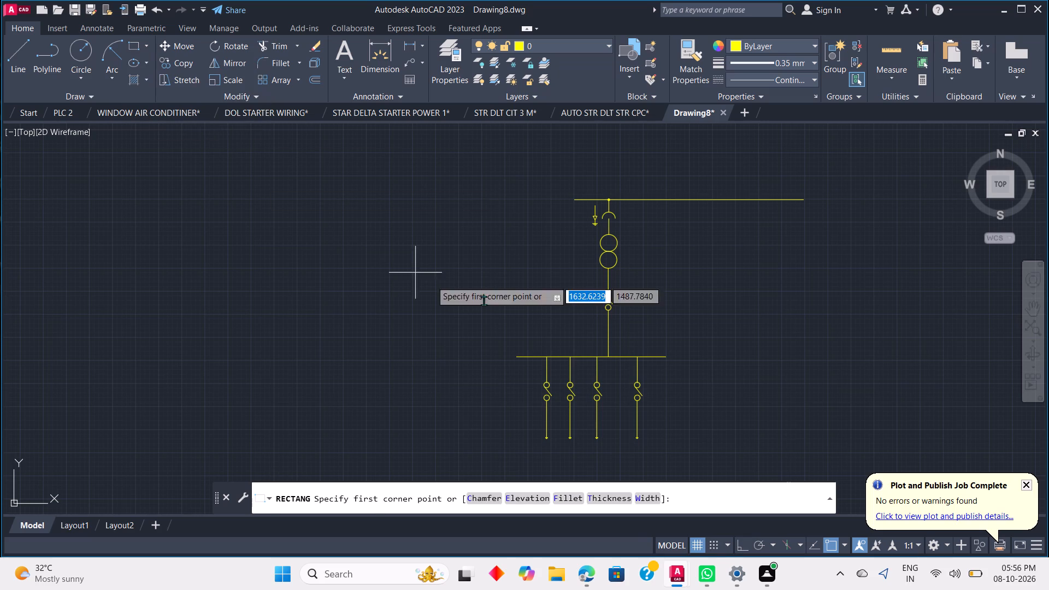
click(511, 329)
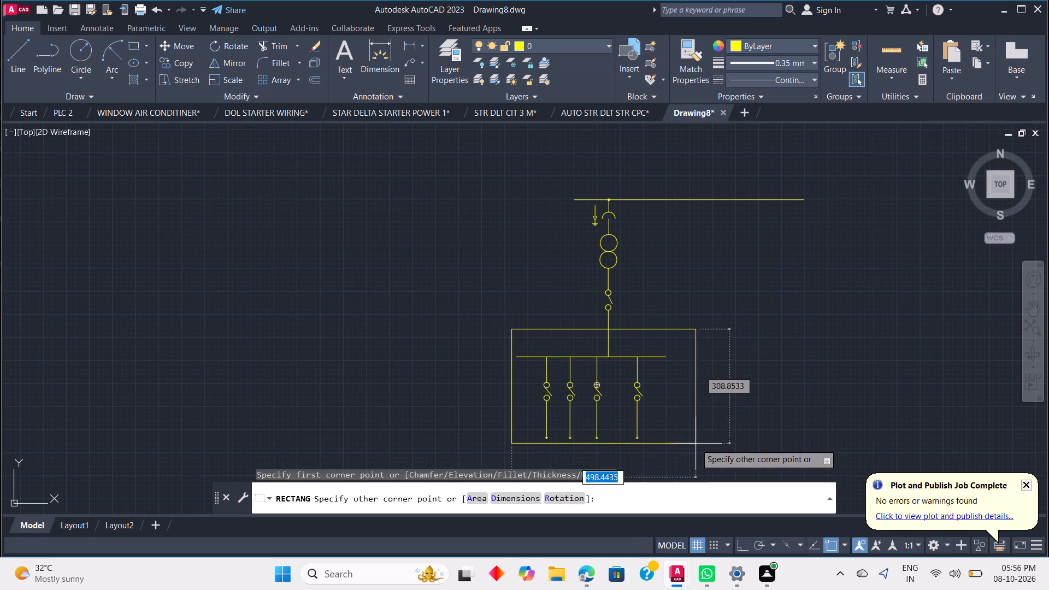
middle_drag(688, 444, 695, 404)
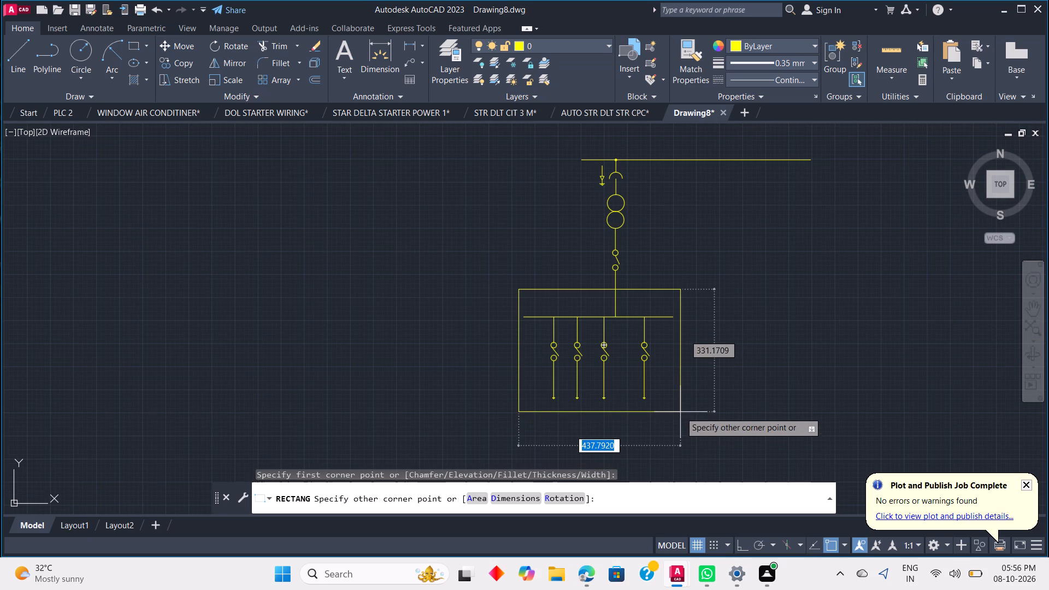
click(680, 412)
key(Escape)
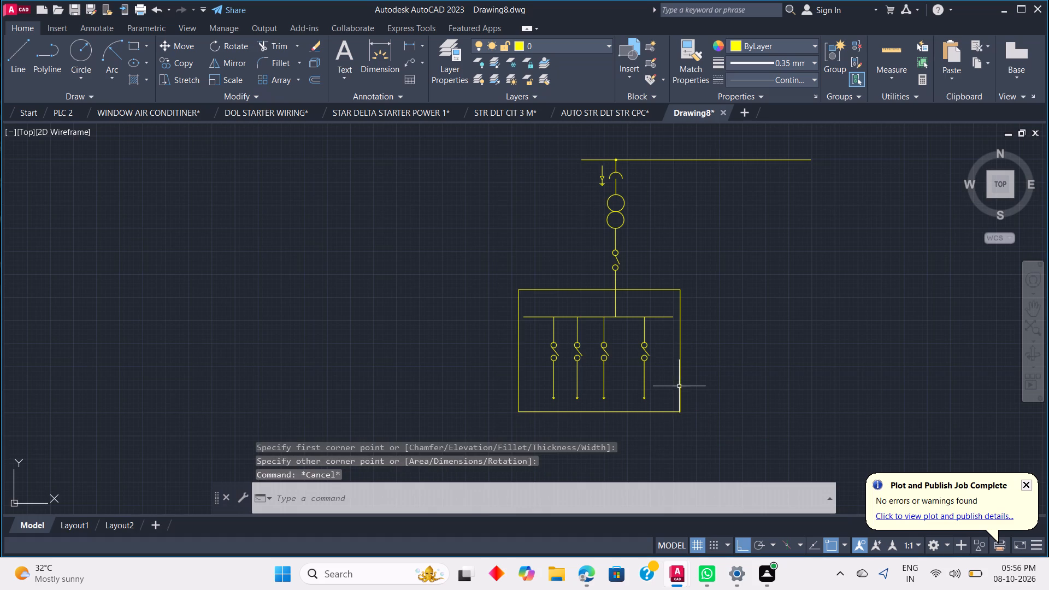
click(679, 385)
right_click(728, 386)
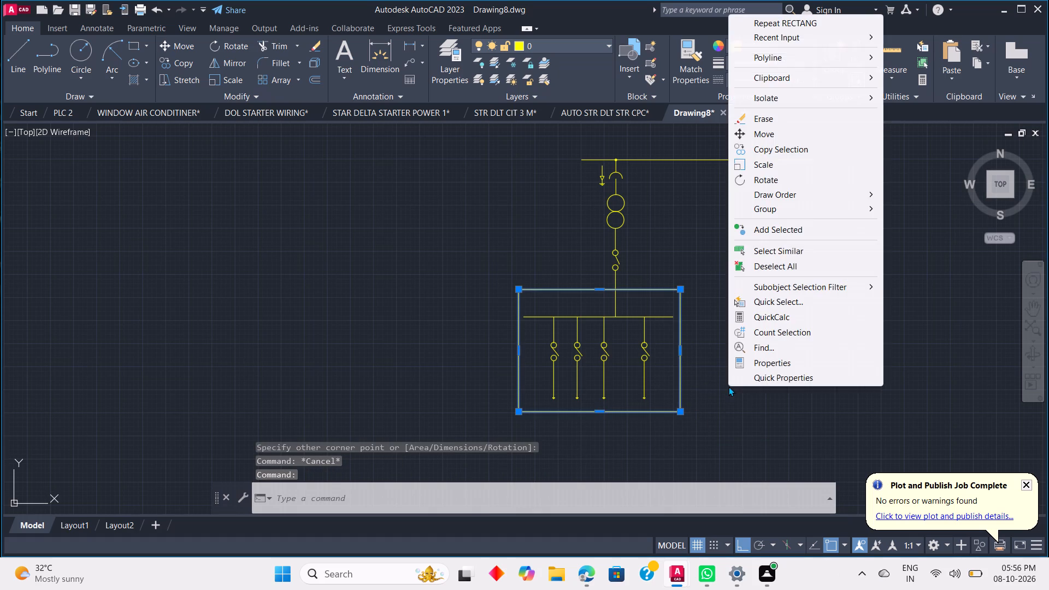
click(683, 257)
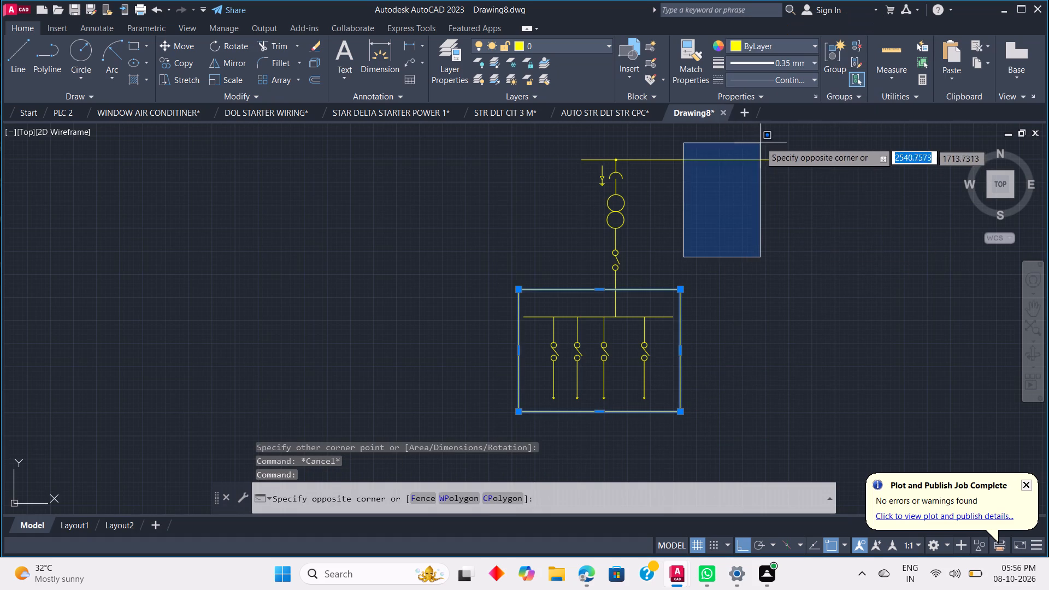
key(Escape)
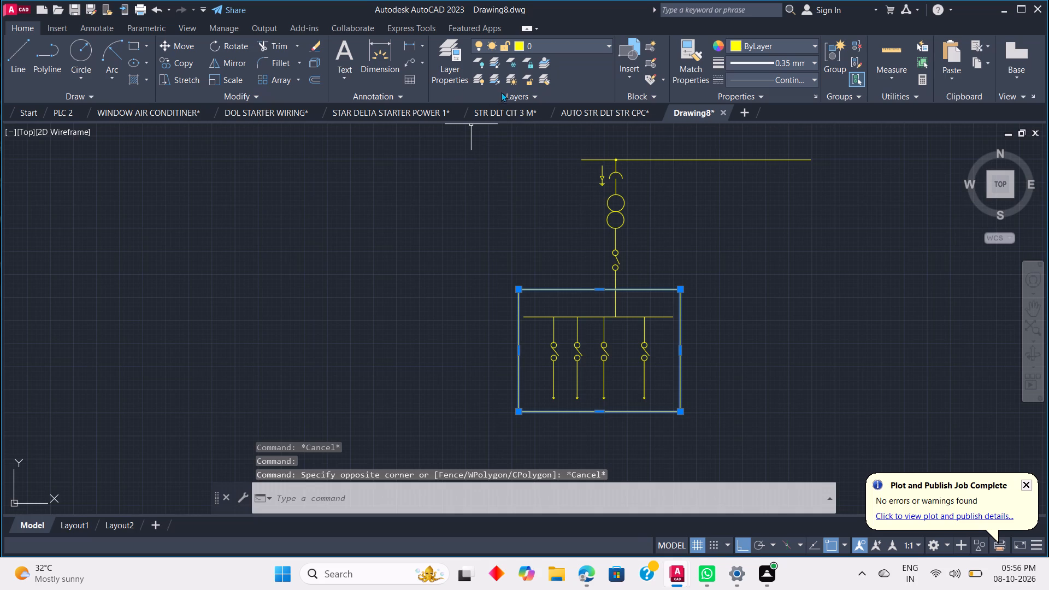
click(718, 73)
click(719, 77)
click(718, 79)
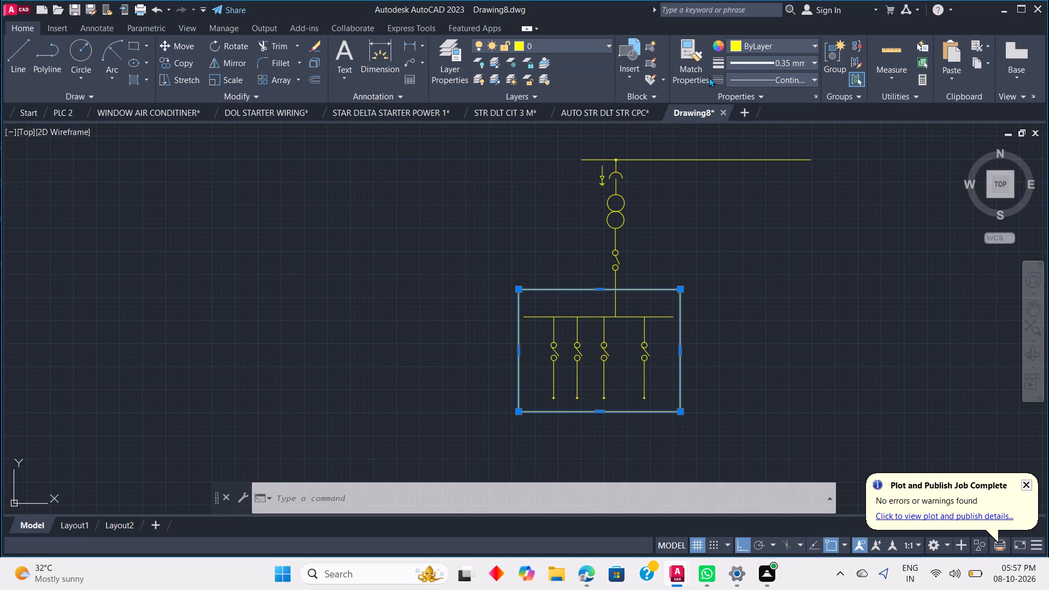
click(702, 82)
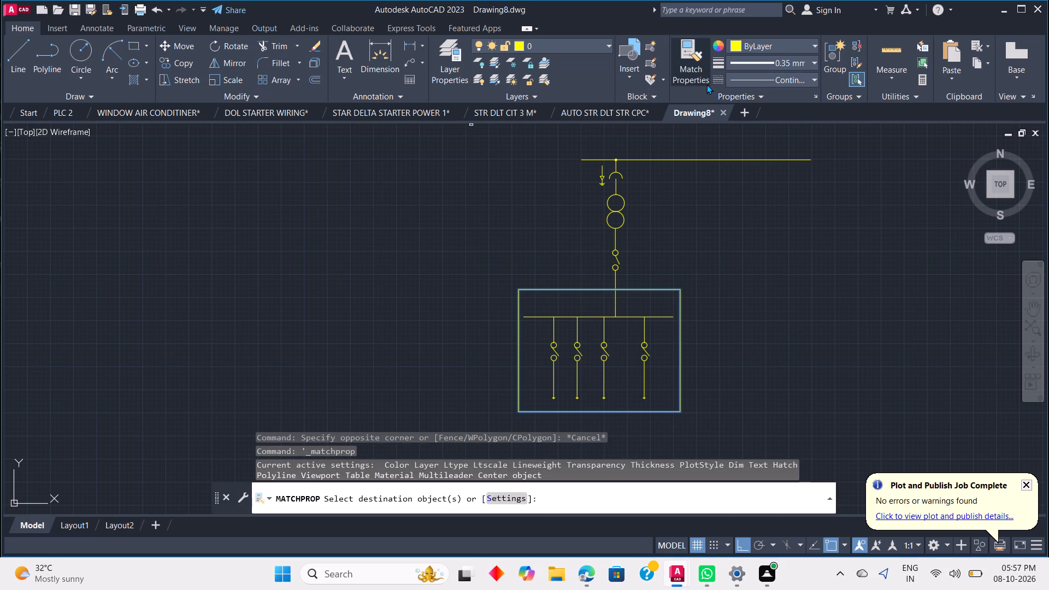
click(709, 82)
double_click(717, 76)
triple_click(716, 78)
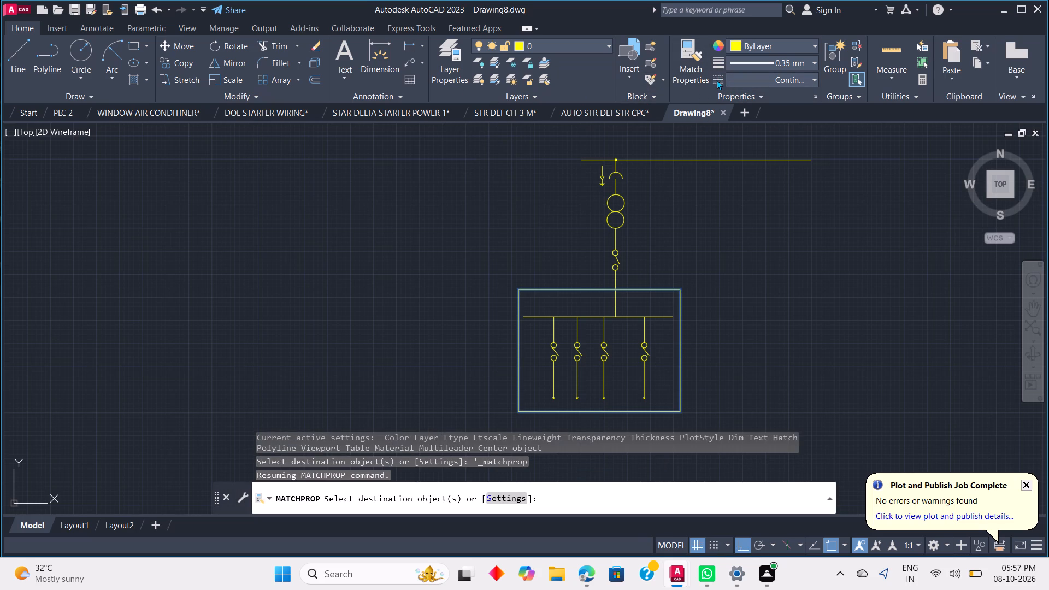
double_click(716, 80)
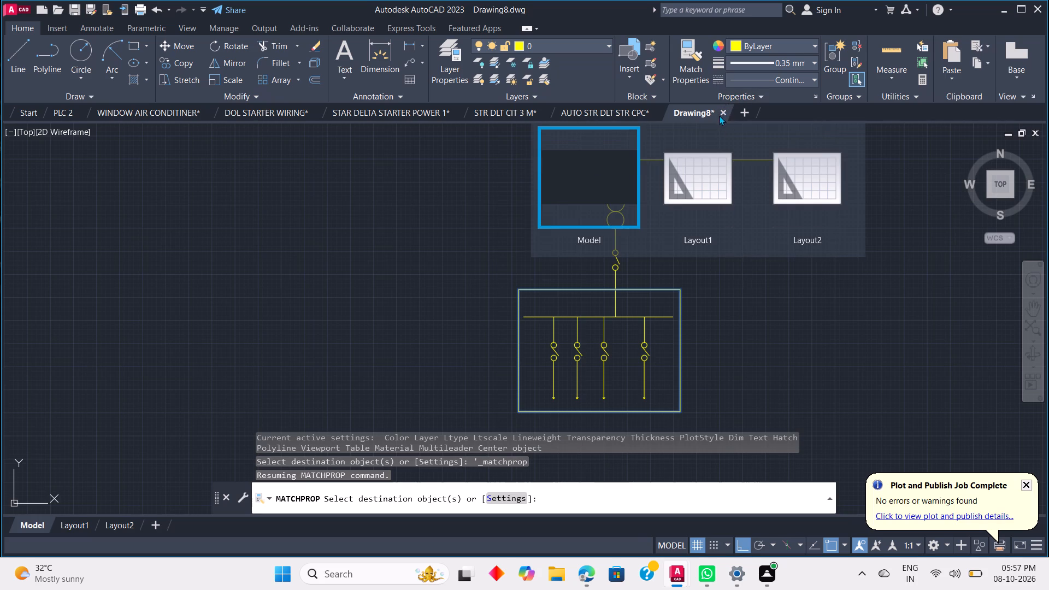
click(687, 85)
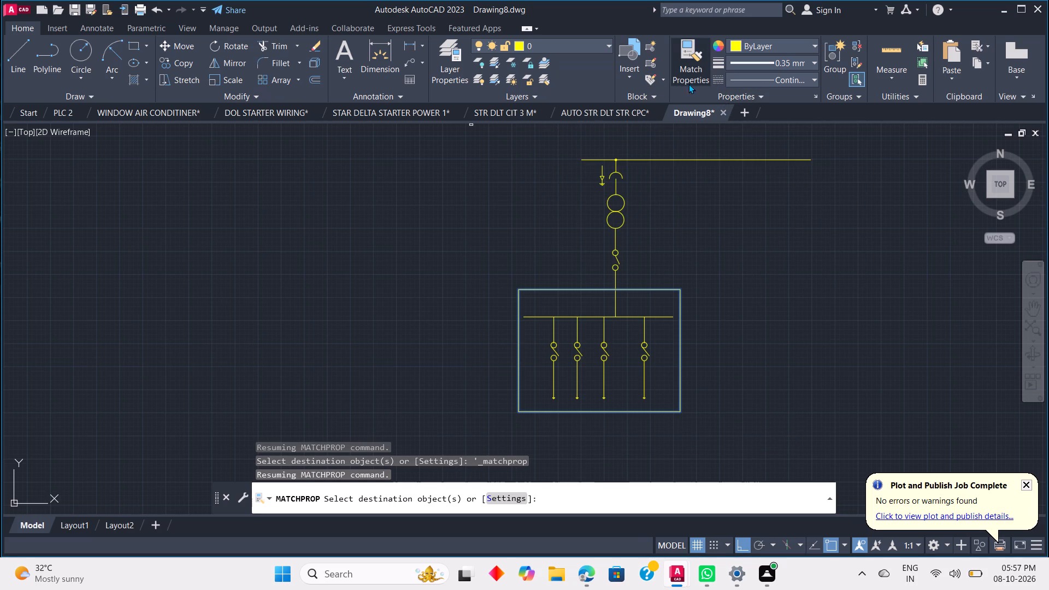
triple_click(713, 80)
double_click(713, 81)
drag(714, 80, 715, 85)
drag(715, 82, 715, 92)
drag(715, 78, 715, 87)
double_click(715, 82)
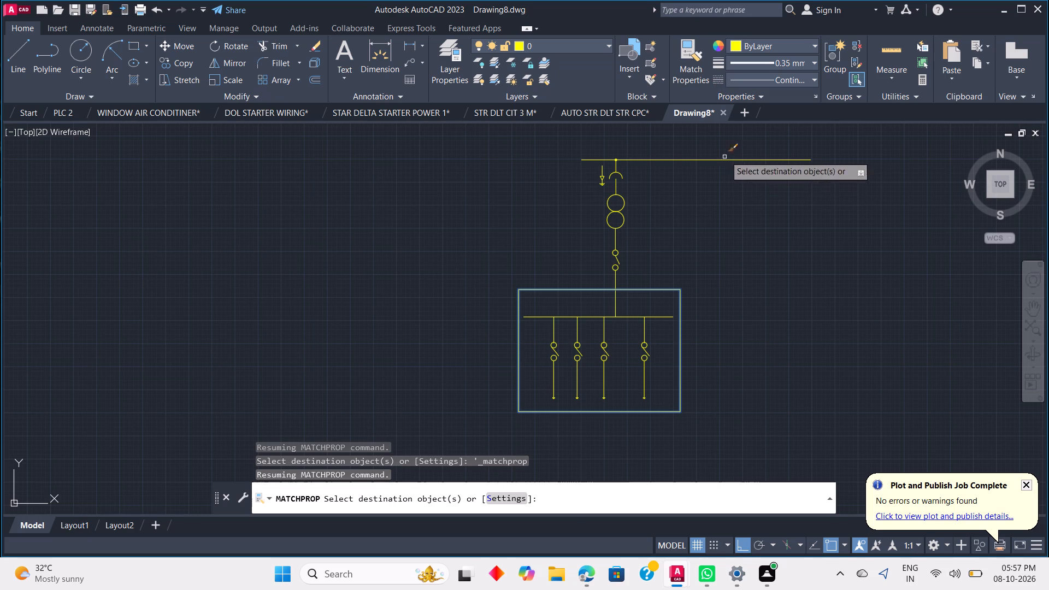
Load the ACAD_ISO02W100 ISO dash linetype from acad.lin into the drawing.
click(809, 78)
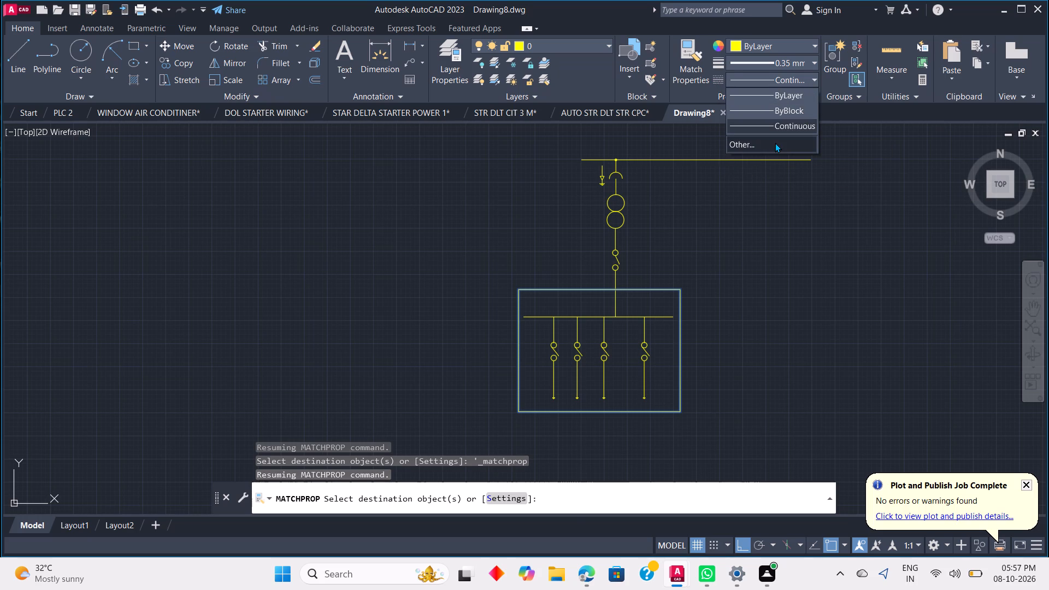
click(775, 143)
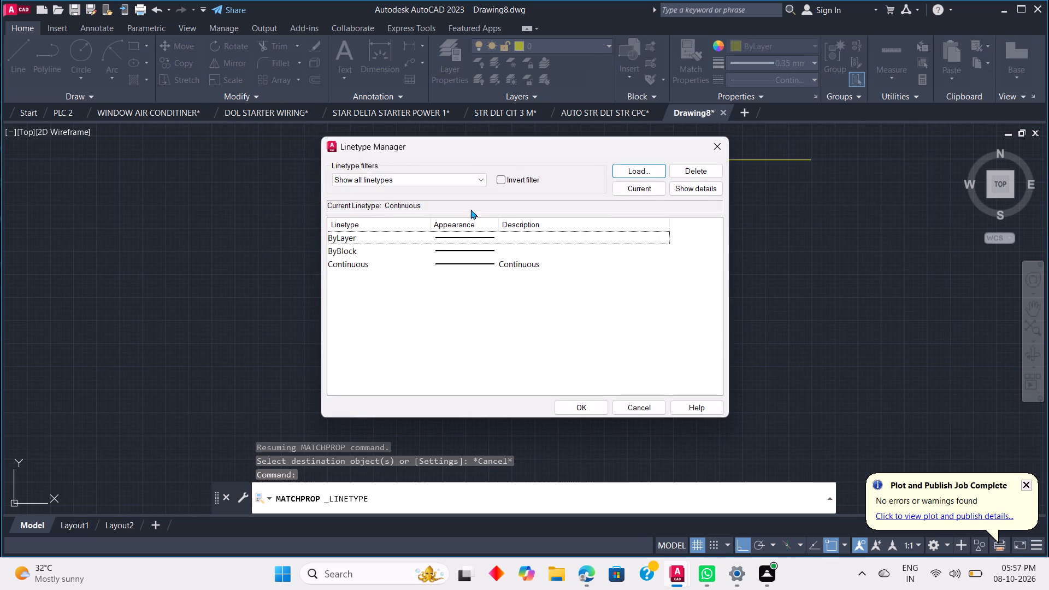
click(480, 178)
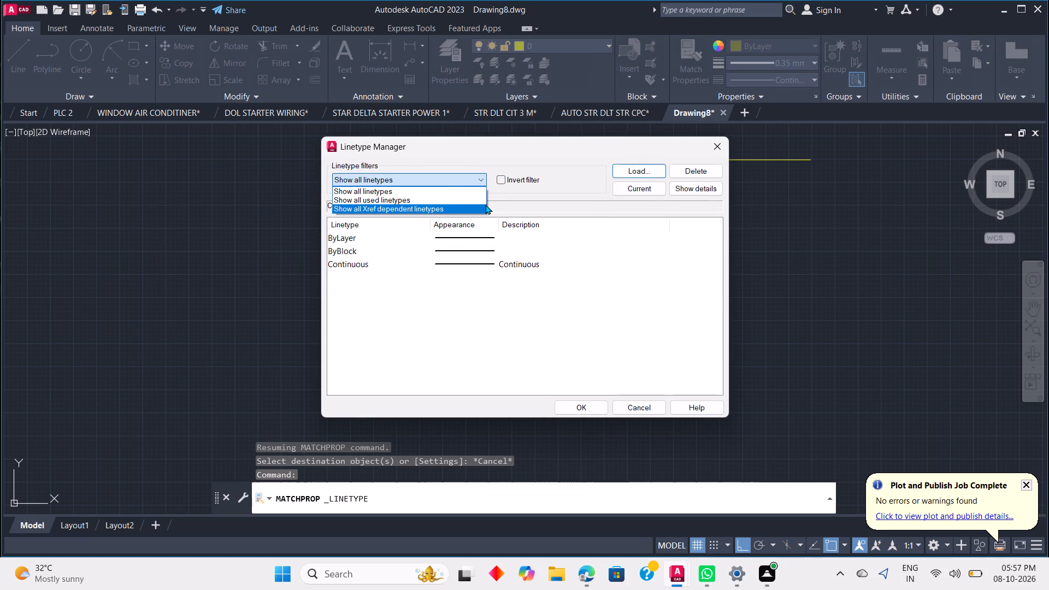
click(655, 312)
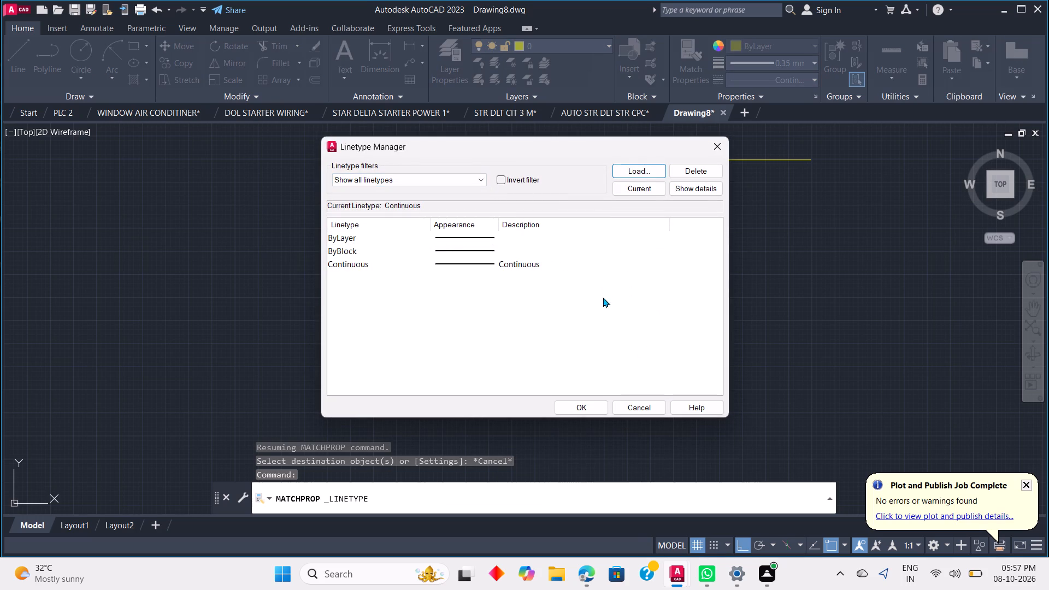
click(651, 170)
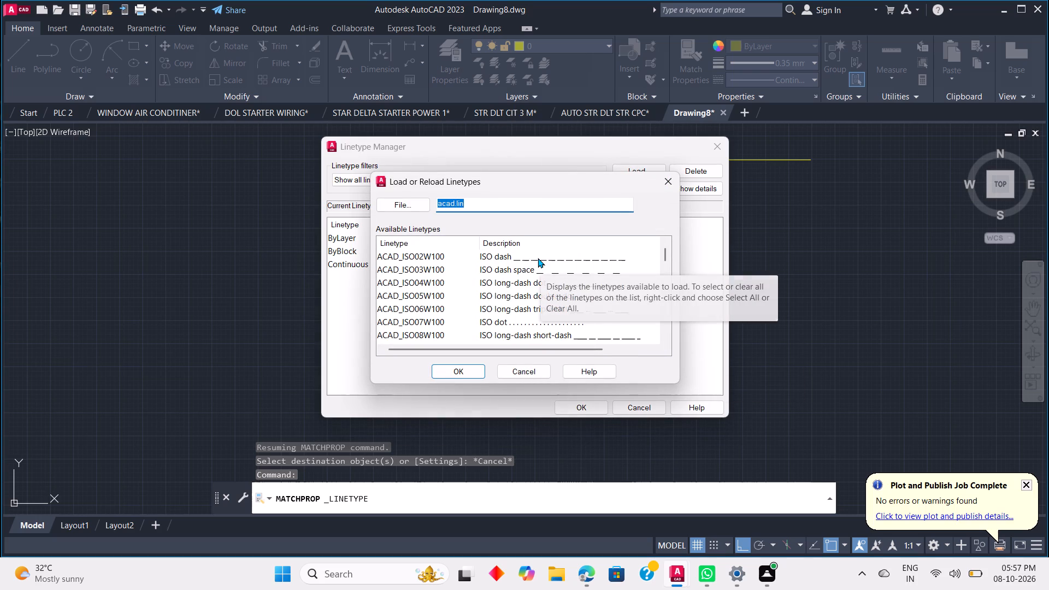
click(538, 260)
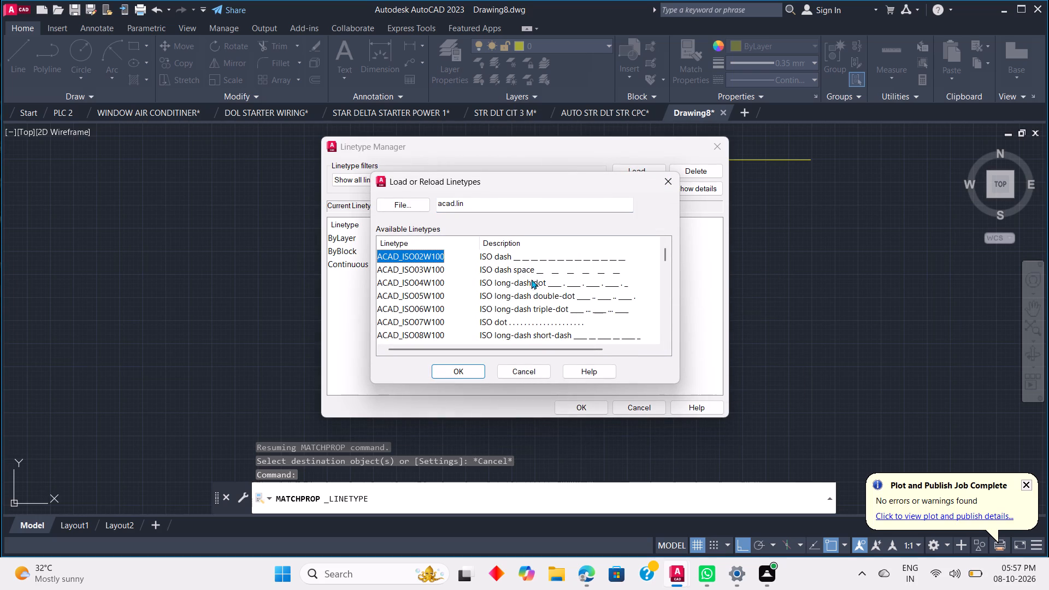
click(520, 256)
click(473, 375)
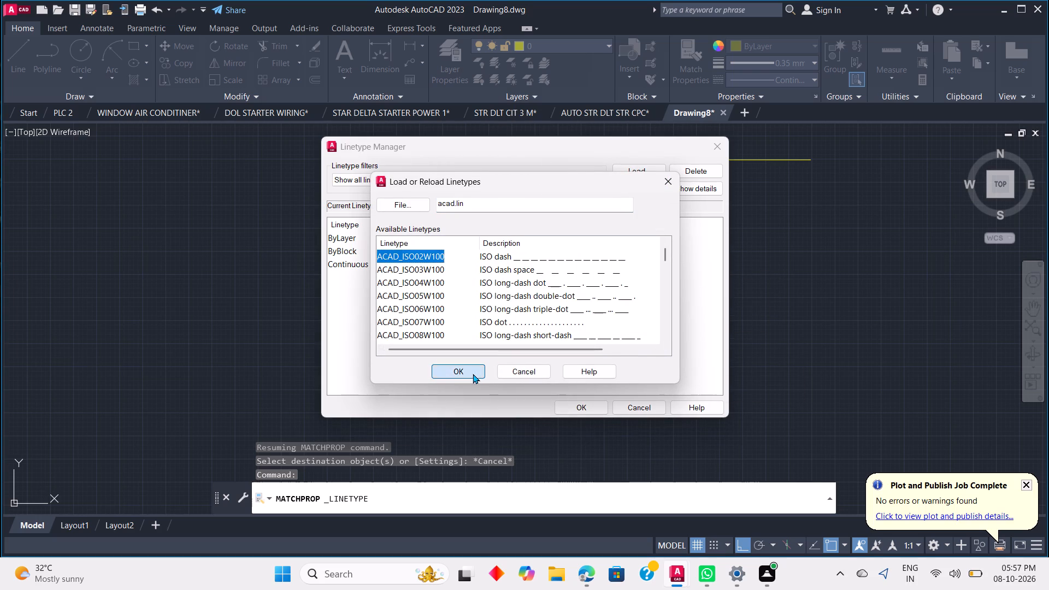
click(548, 263)
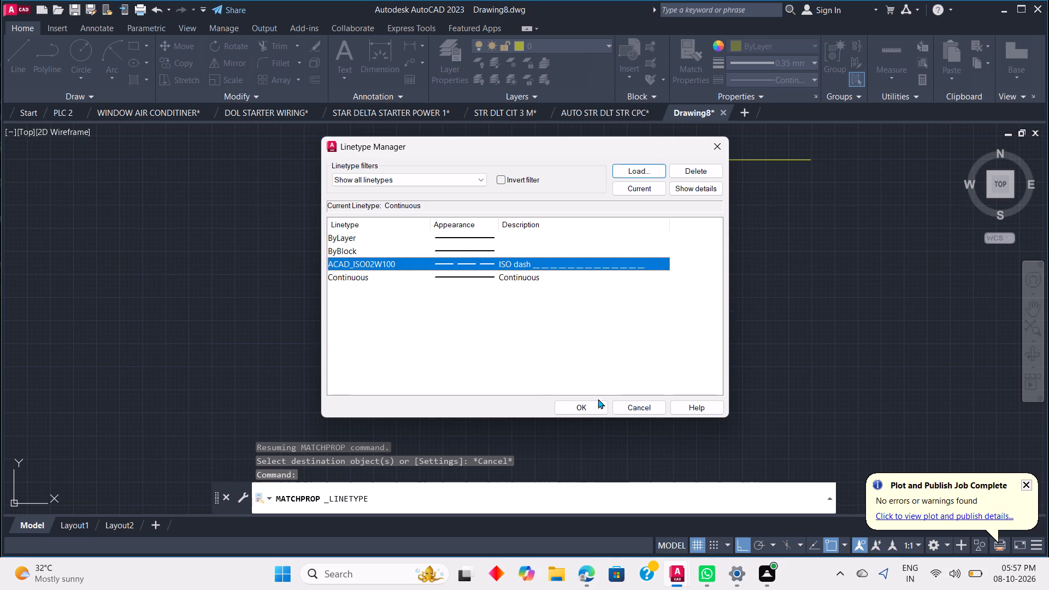
click(590, 406)
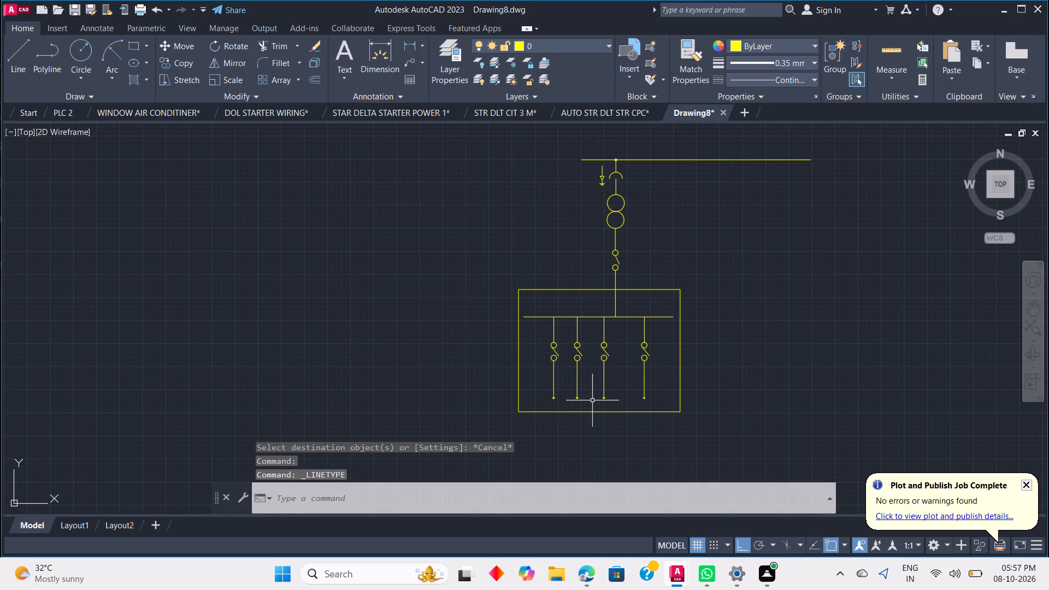
Change the linetype of the rectangle around the four switch branches to ACAD_ISO02W100.
click(600, 412)
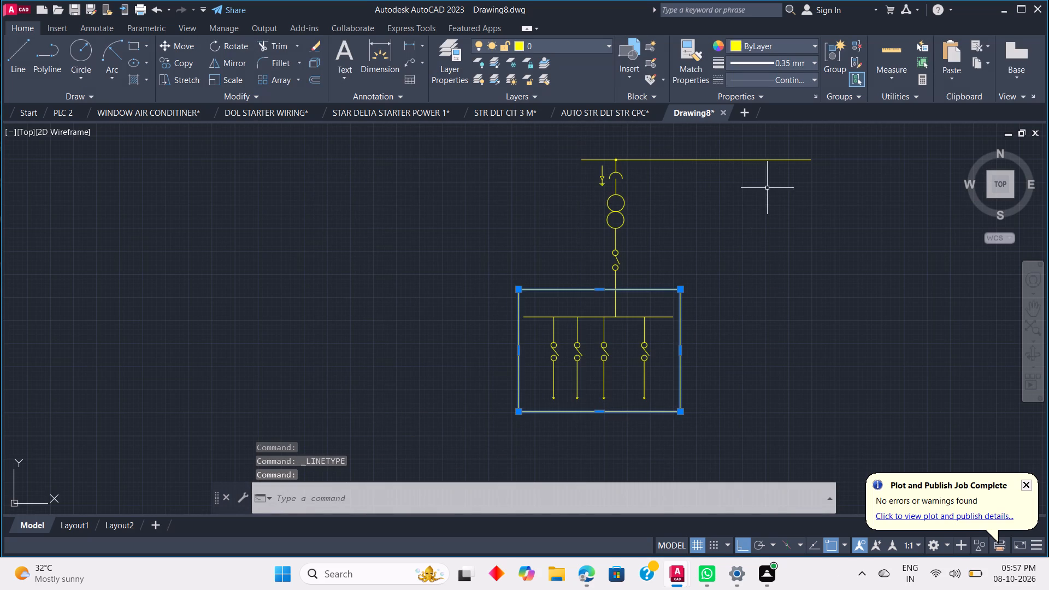
click(799, 77)
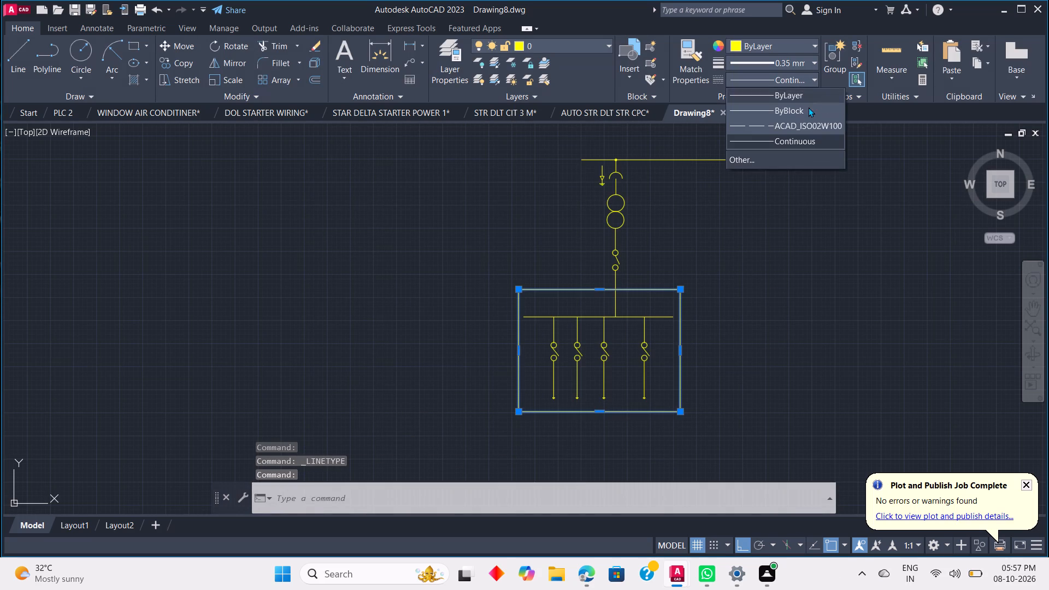
click(805, 123)
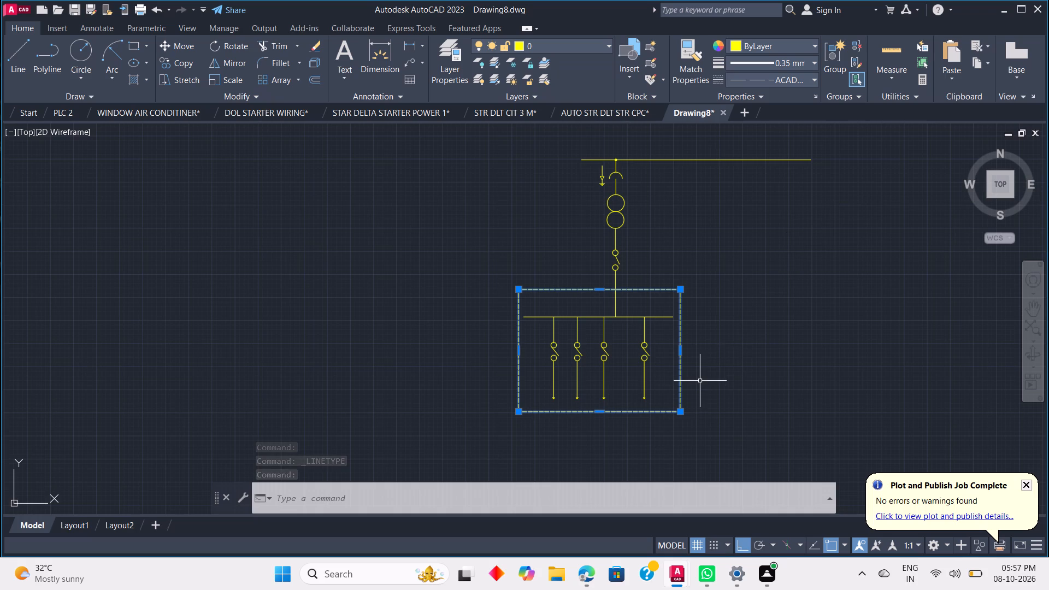
click(700, 380)
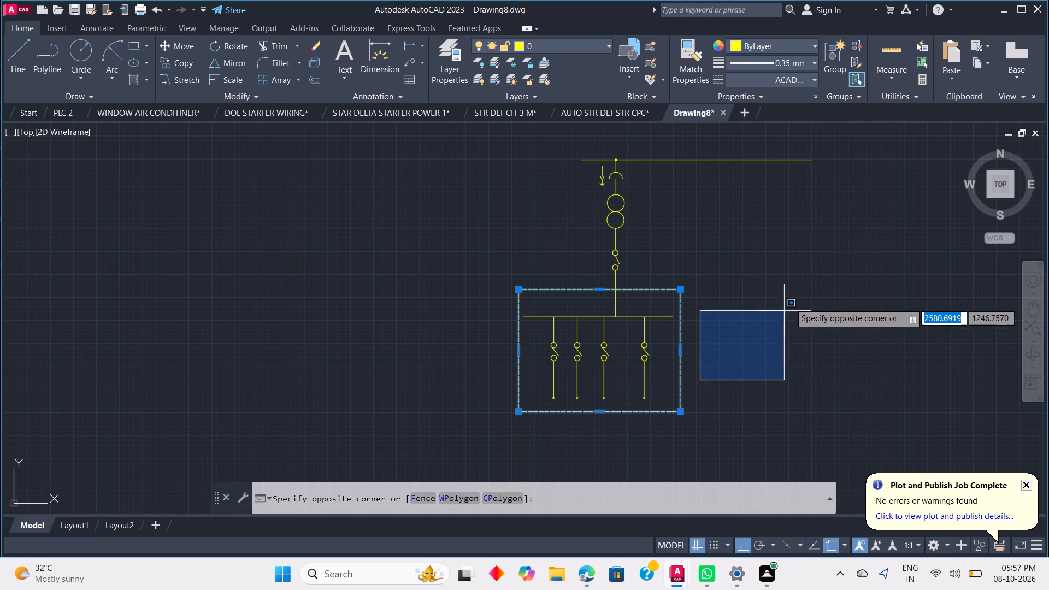
Move the dashed rectangle around the four switch branches to Layer1.
key(Escape)
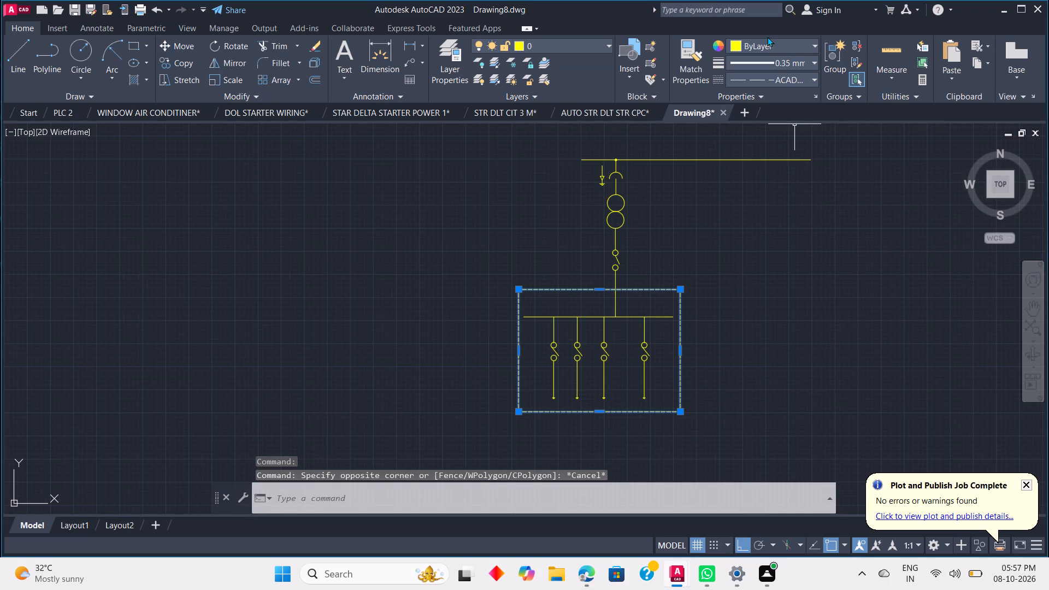
click(808, 53)
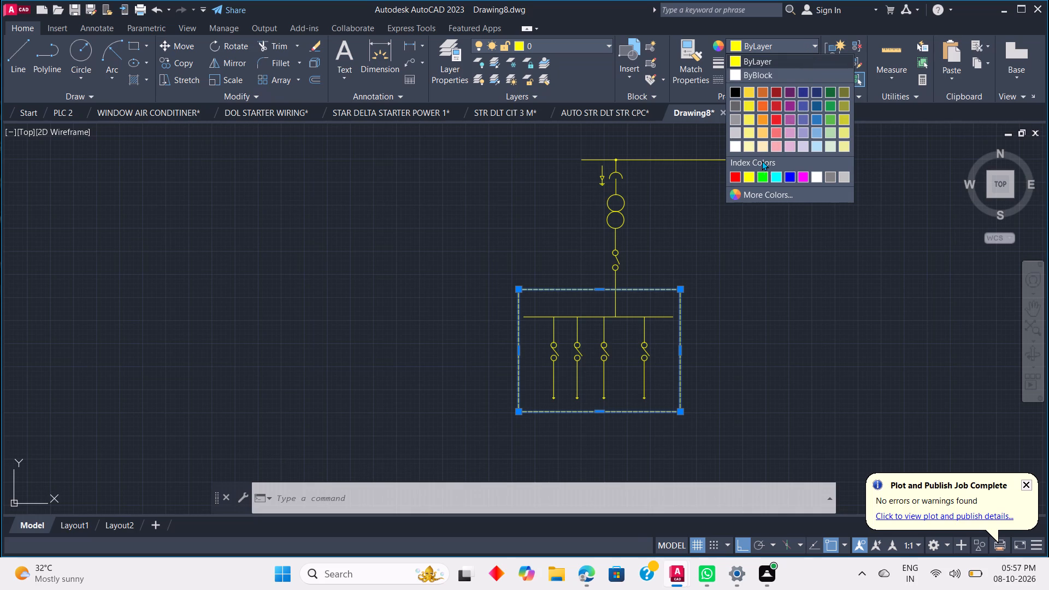
click(527, 196)
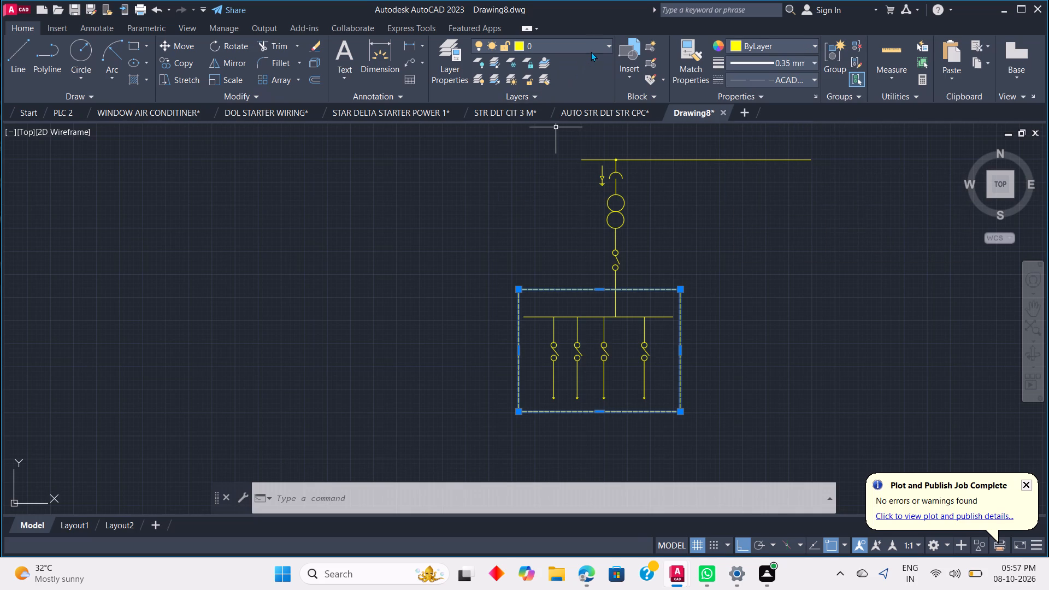
click(590, 43)
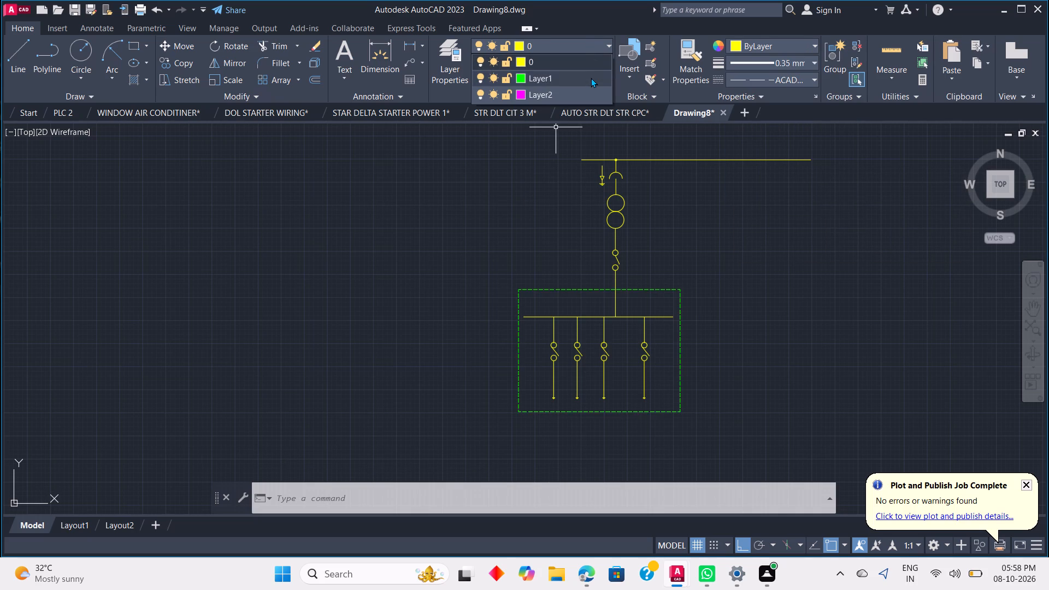
click(591, 78)
click(738, 284)
key(Escape)
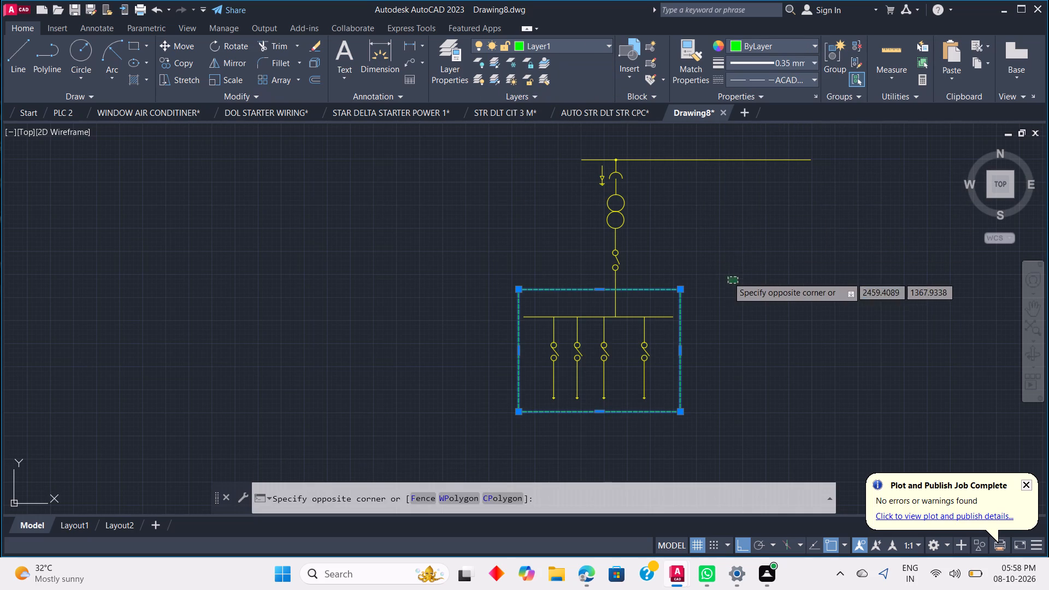
scroll(727, 285, down, 1)
key(Escape)
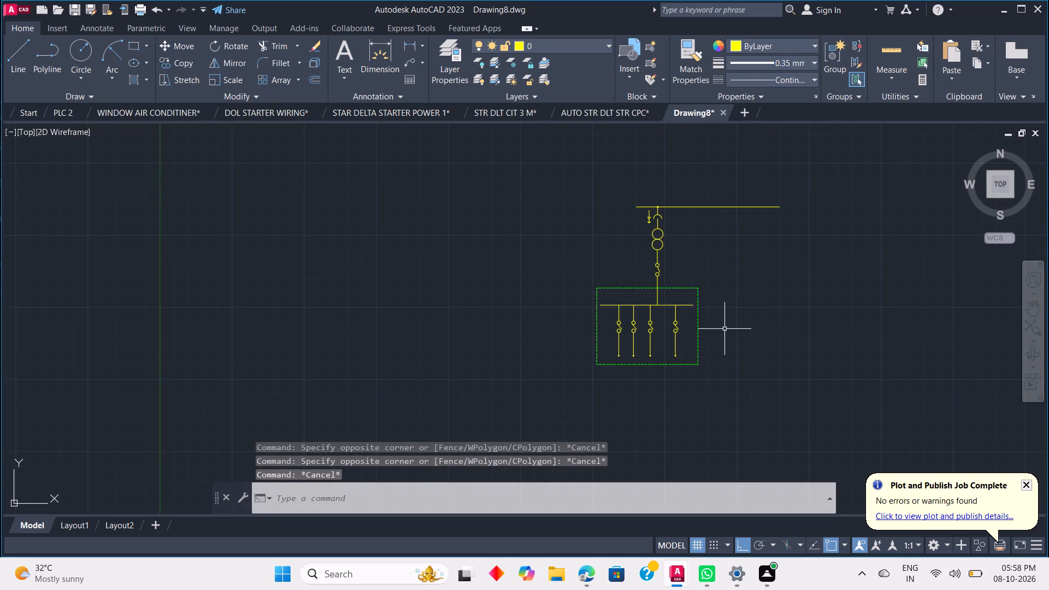
Copy the feeder with its contact, transformer, grounded arrow, switches and busbar about 494 units to the right along the supply line.
scroll(722, 337, up, 3)
scroll(676, 322, down, 2)
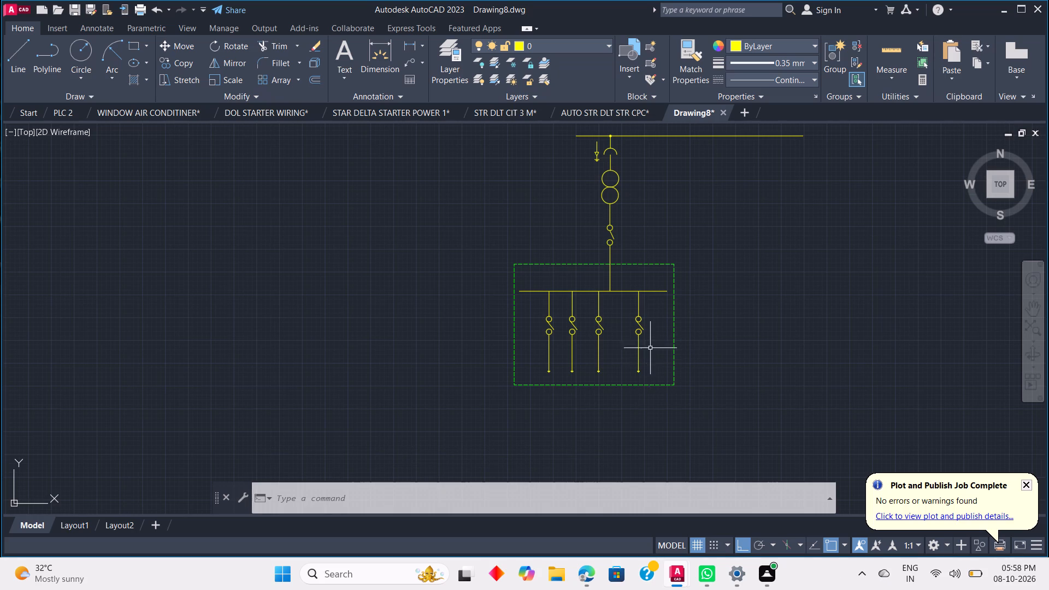
scroll(662, 346, up, 2)
scroll(665, 349, down, 1)
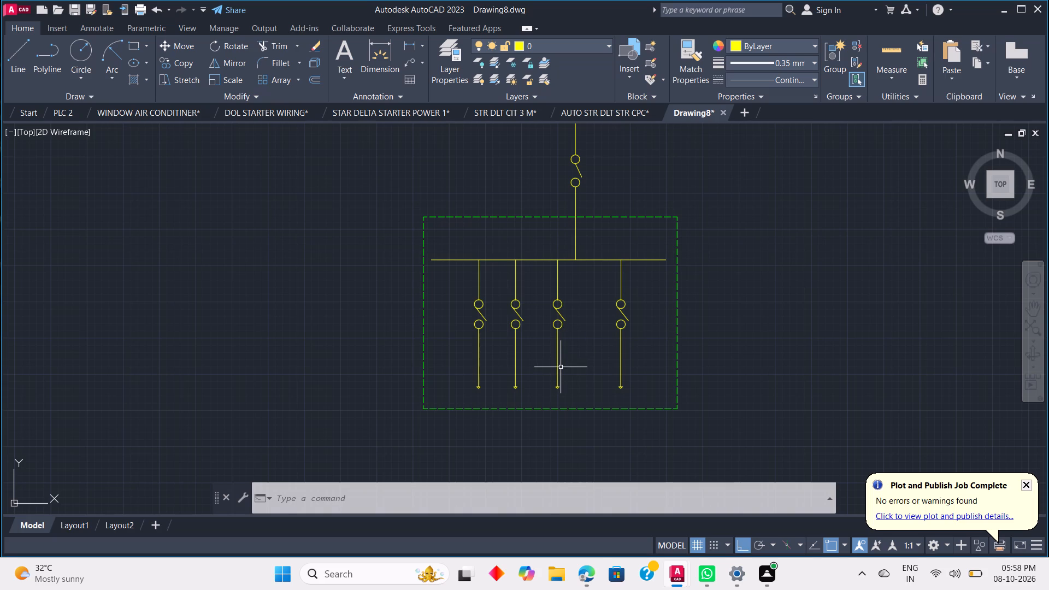
scroll(643, 351, down, 2)
scroll(664, 283, up, 2)
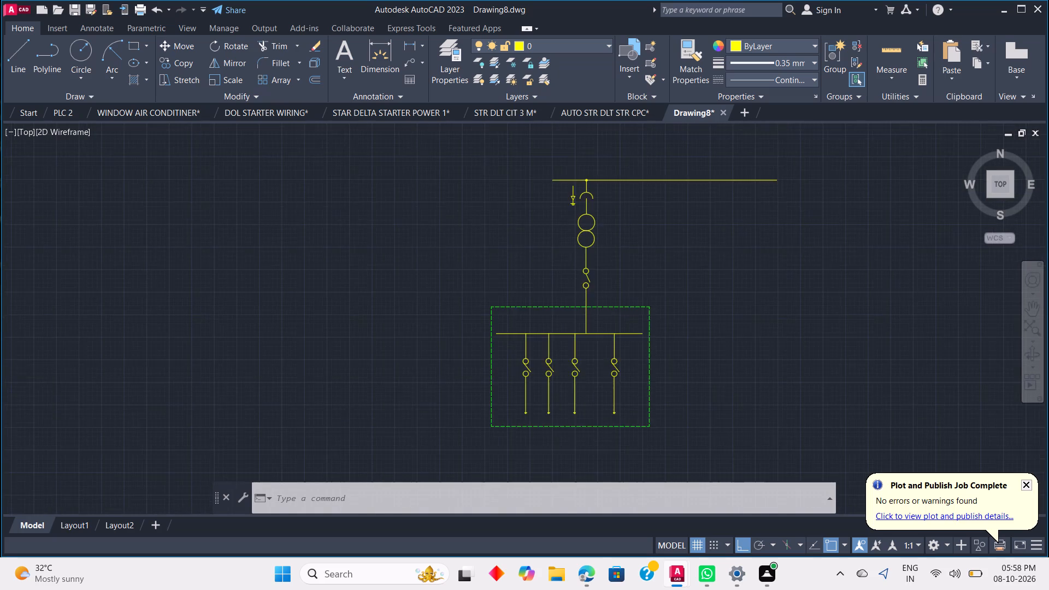
scroll(645, 270, down, 2)
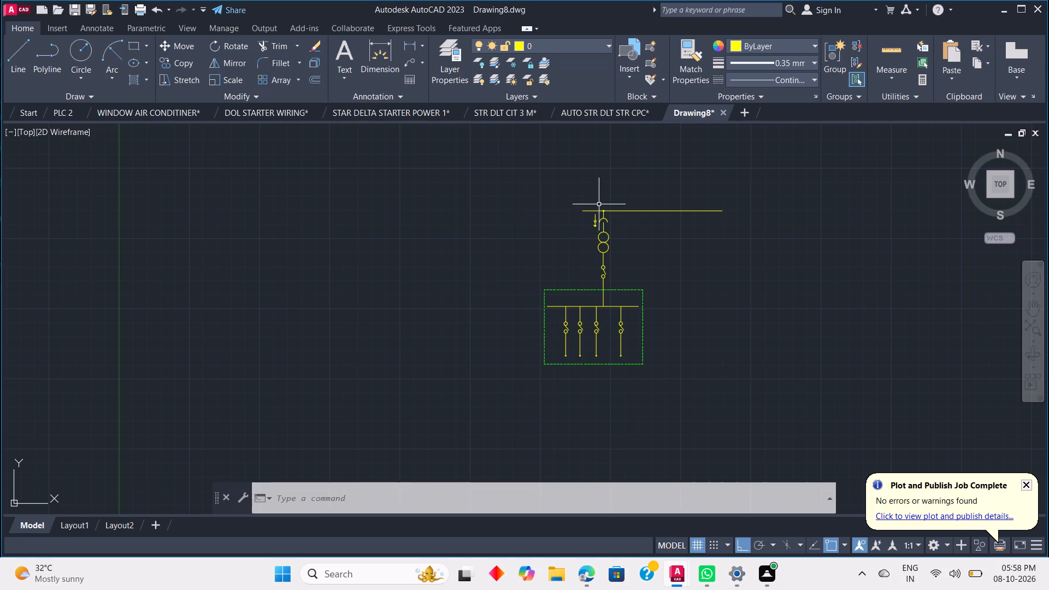
click(532, 202)
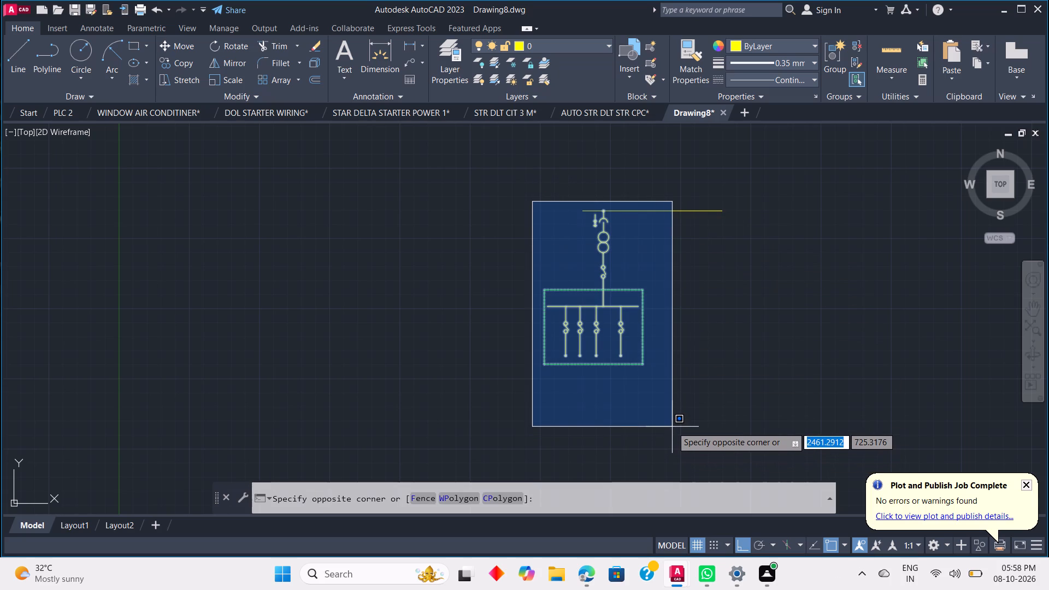
click(640, 364)
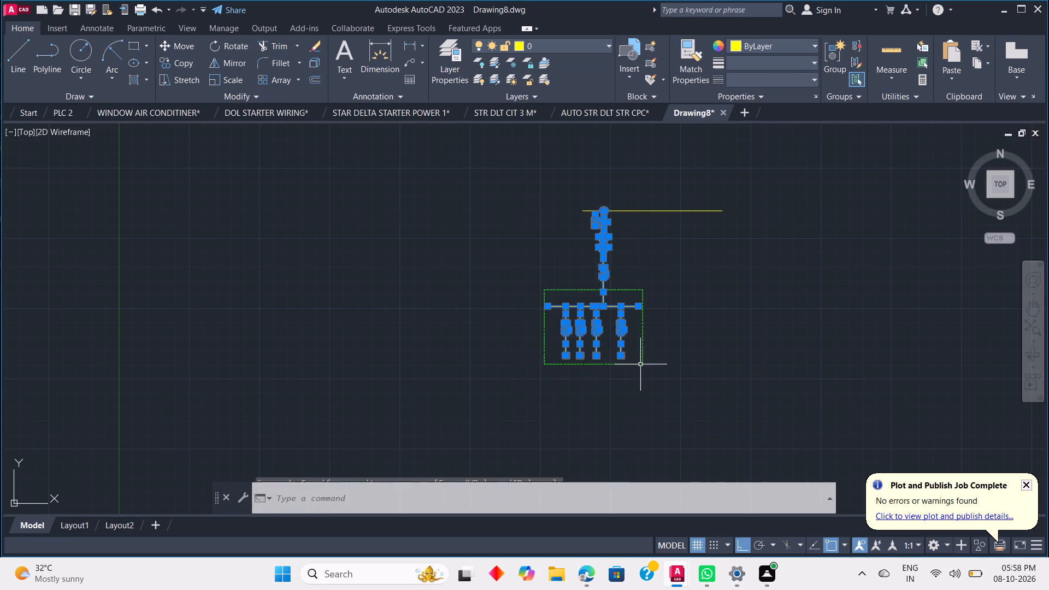
right_click(715, 306)
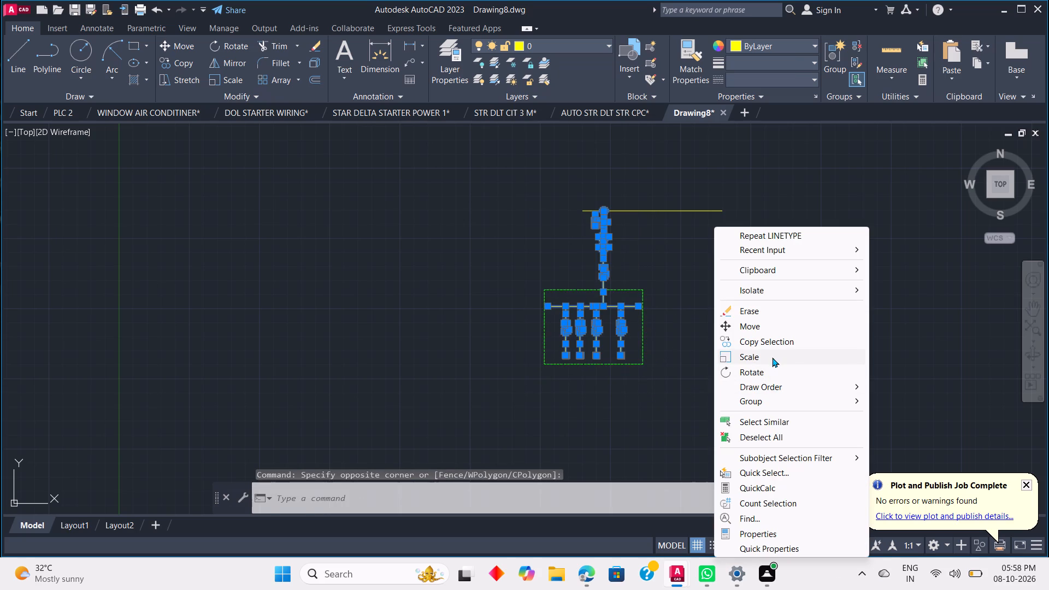
click(772, 345)
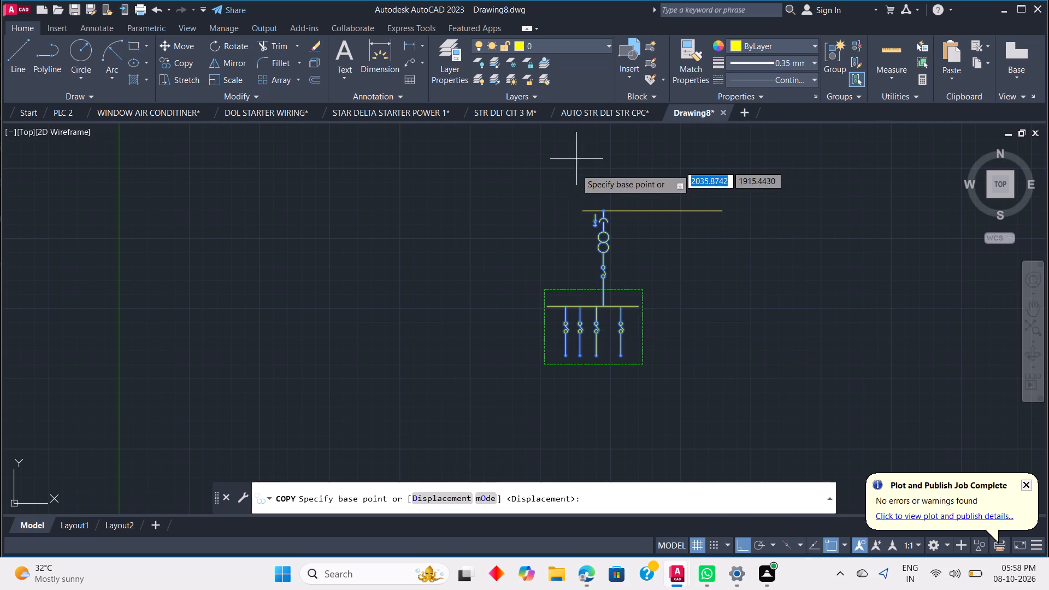
click(602, 213)
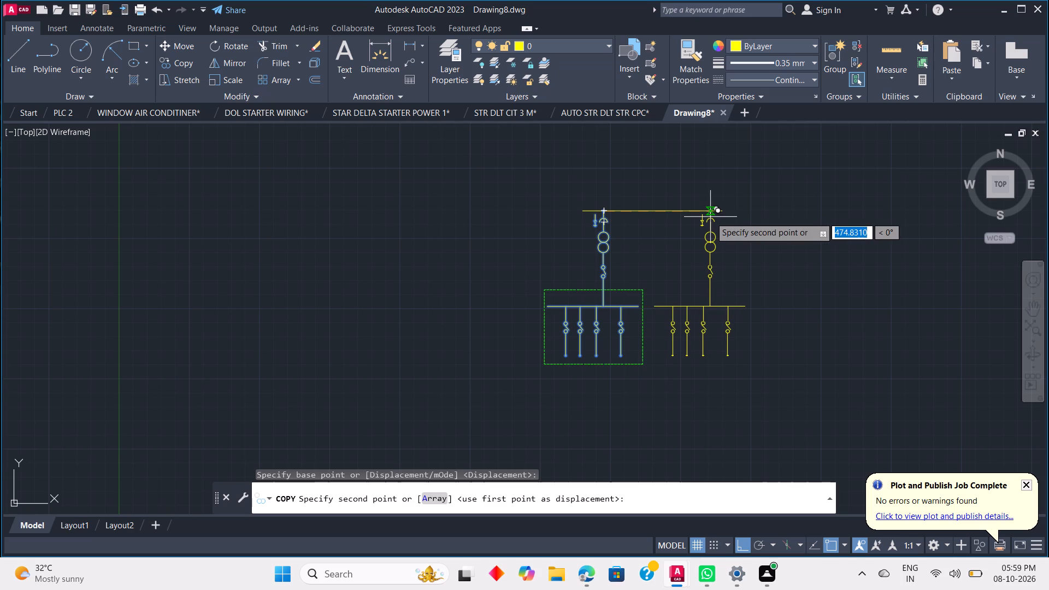
scroll(710, 216, up, 3)
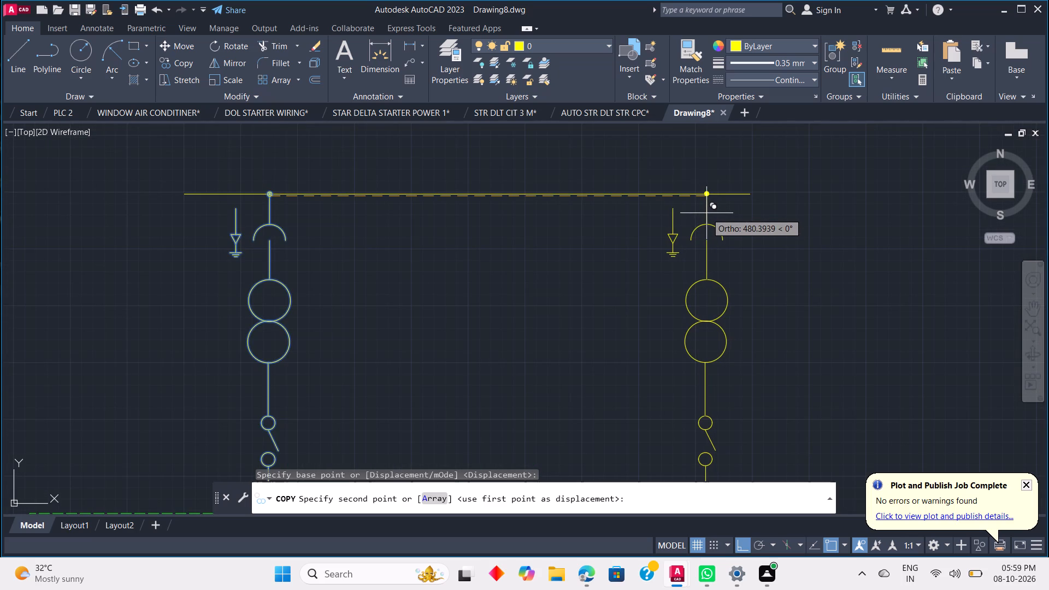
scroll(706, 213, down, 2)
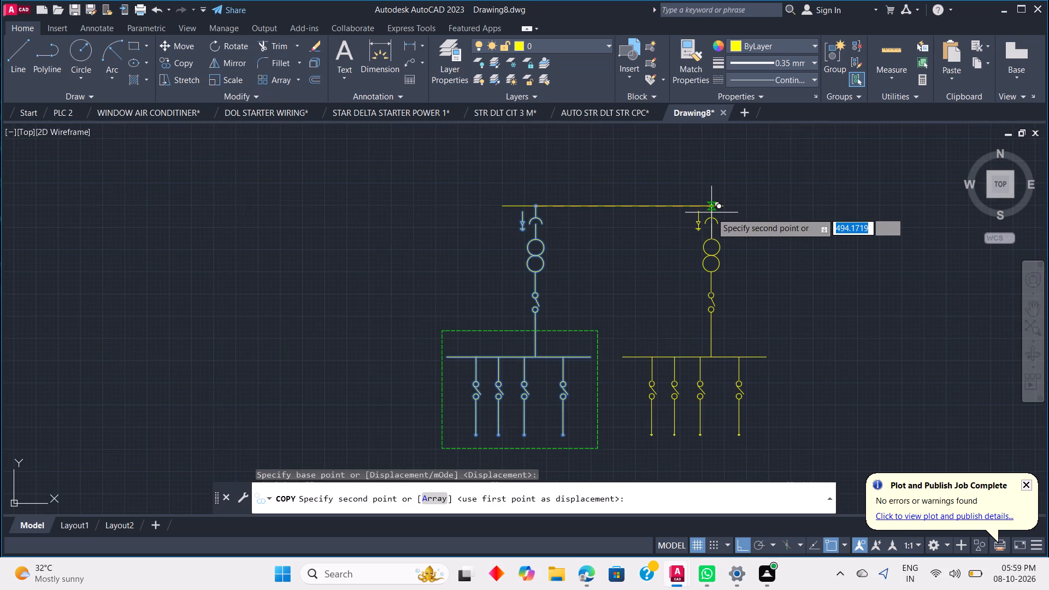
click(715, 213)
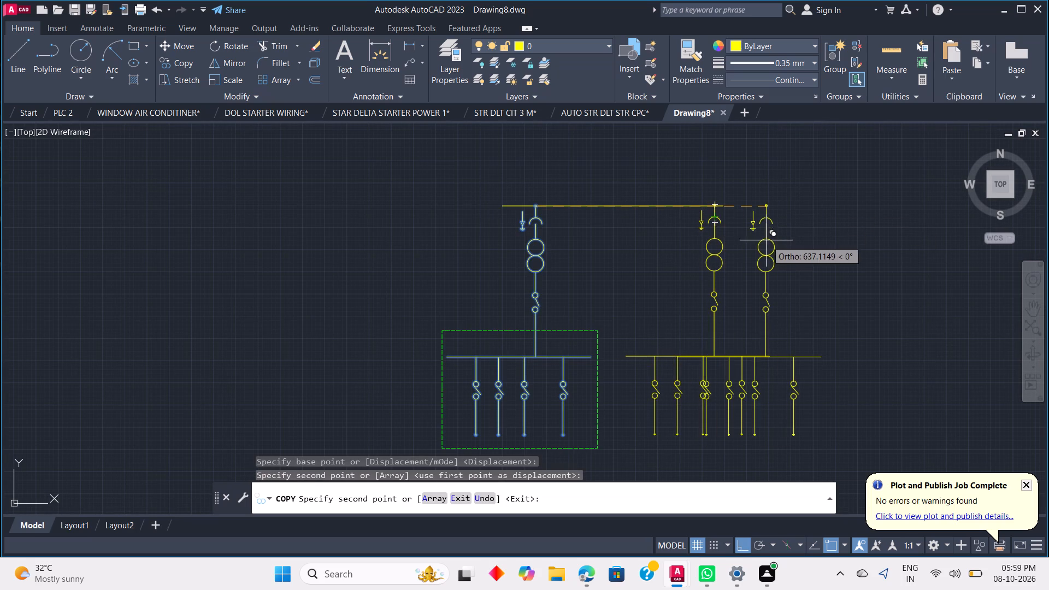
key(Escape)
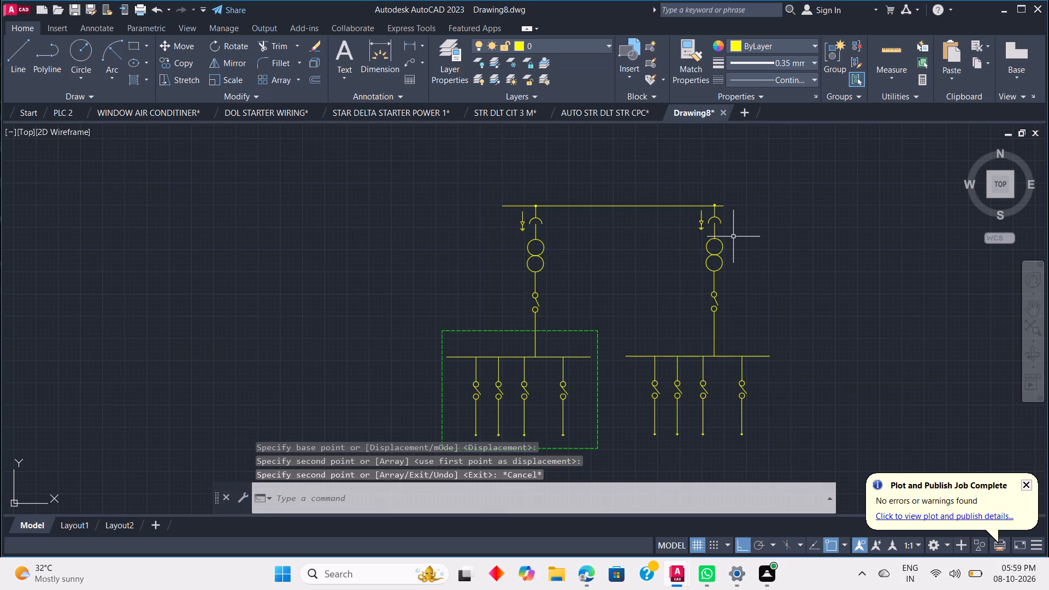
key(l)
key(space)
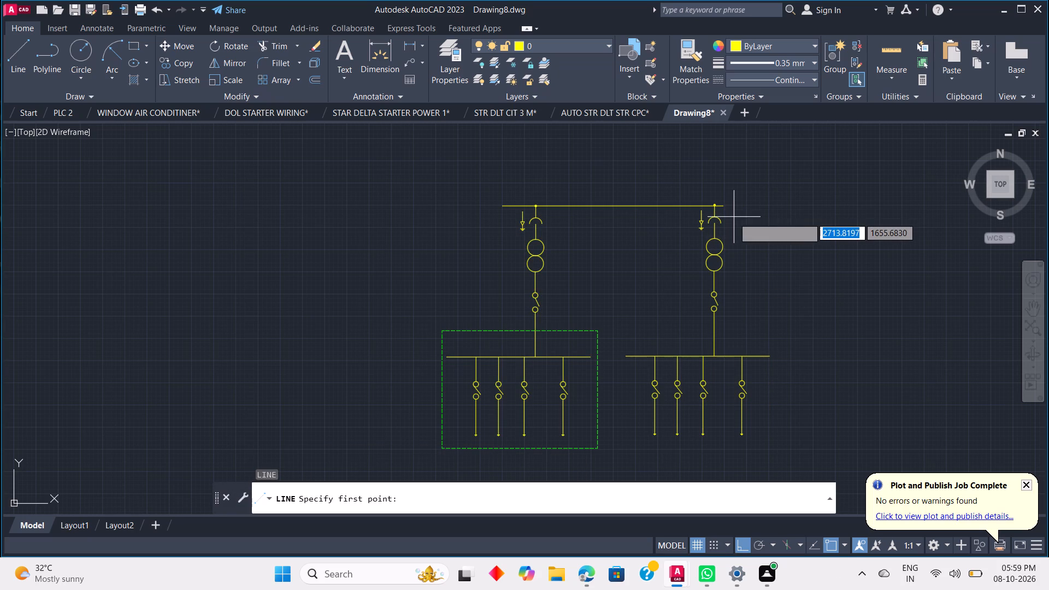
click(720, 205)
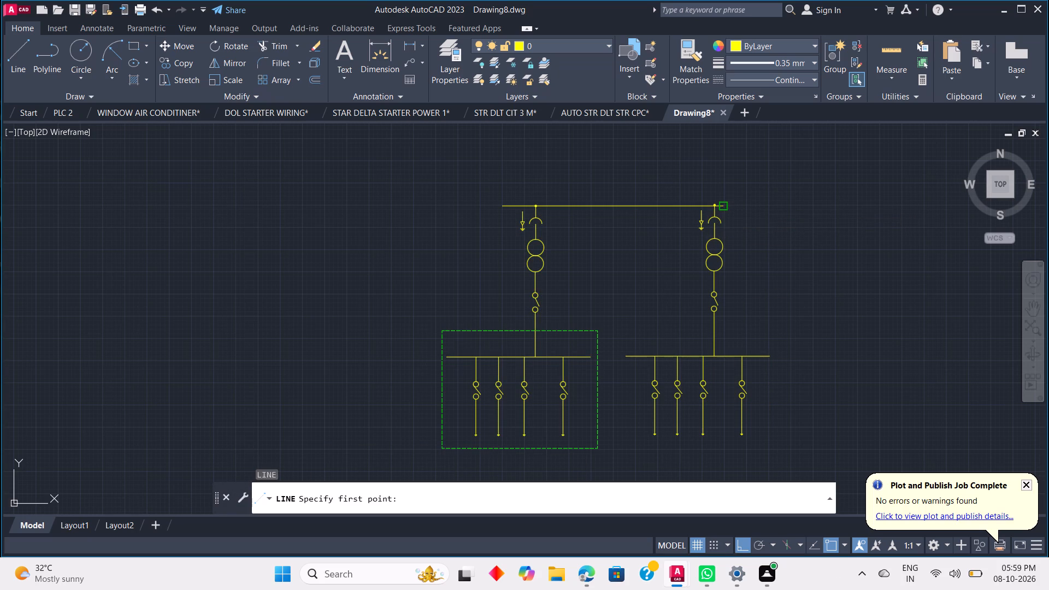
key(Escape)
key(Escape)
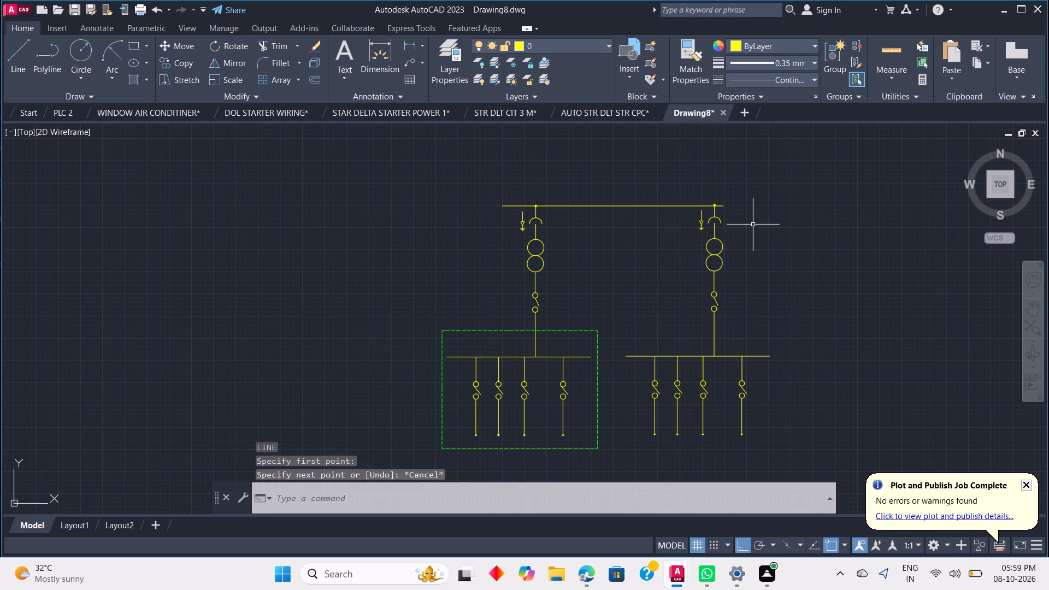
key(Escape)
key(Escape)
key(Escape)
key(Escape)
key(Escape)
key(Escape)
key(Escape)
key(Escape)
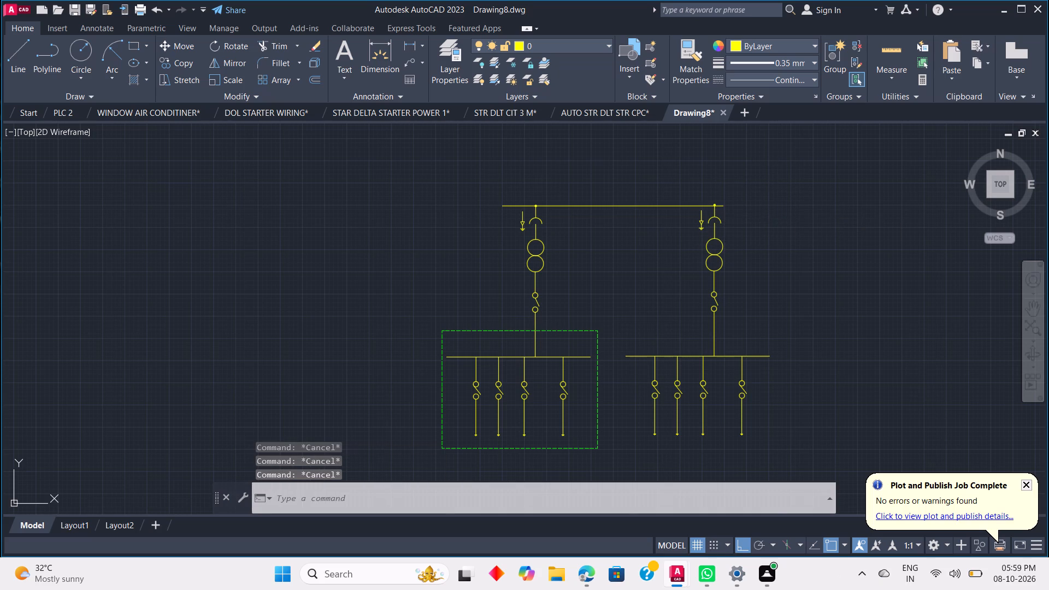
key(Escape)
Extend the supply line from its right end with a horizontal line about 284 units long.
key(l)
key(space)
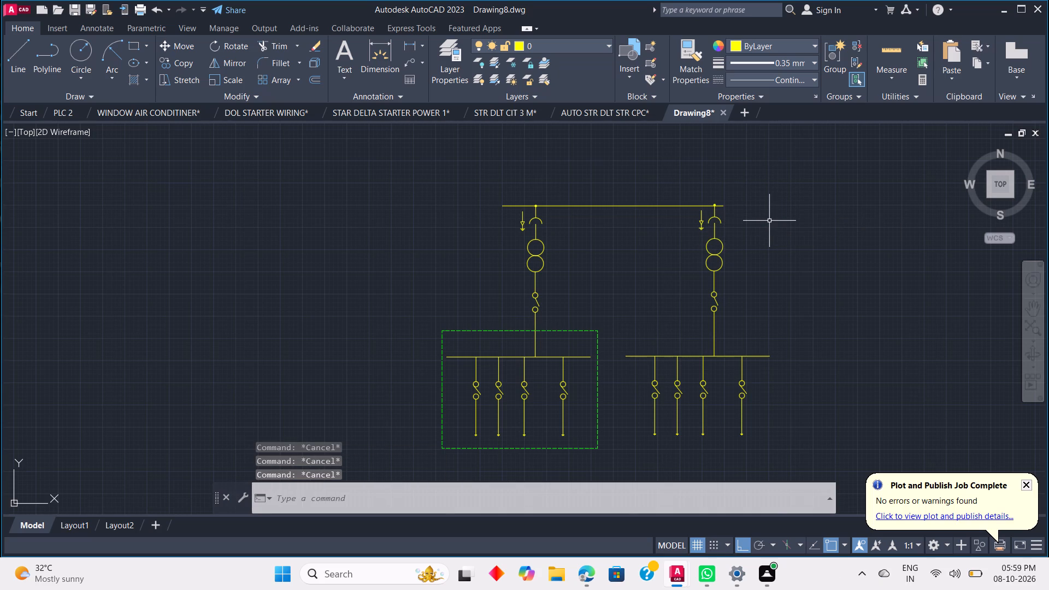
click(722, 204)
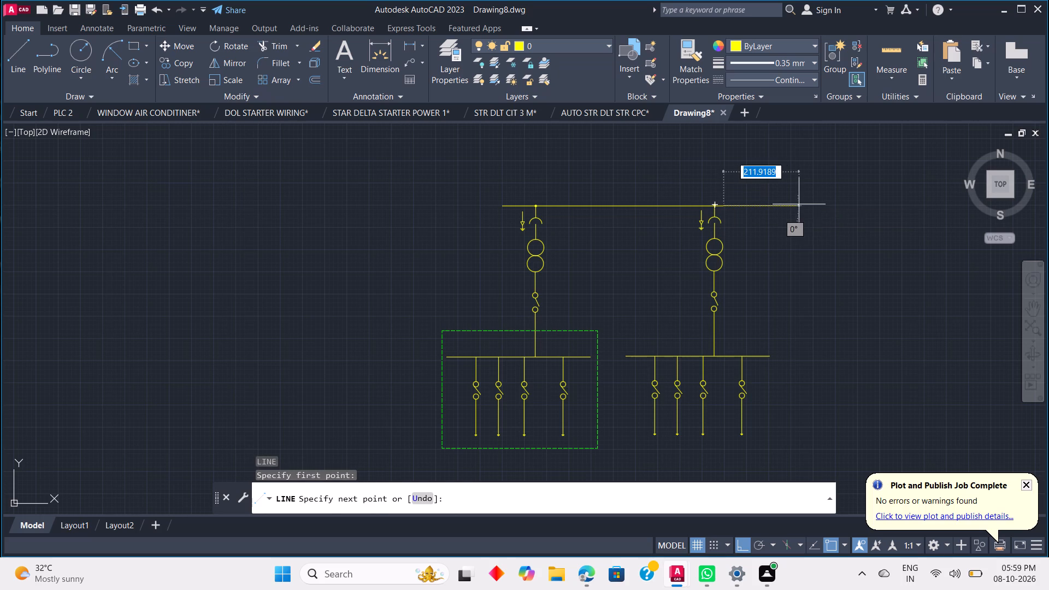
click(755, 216)
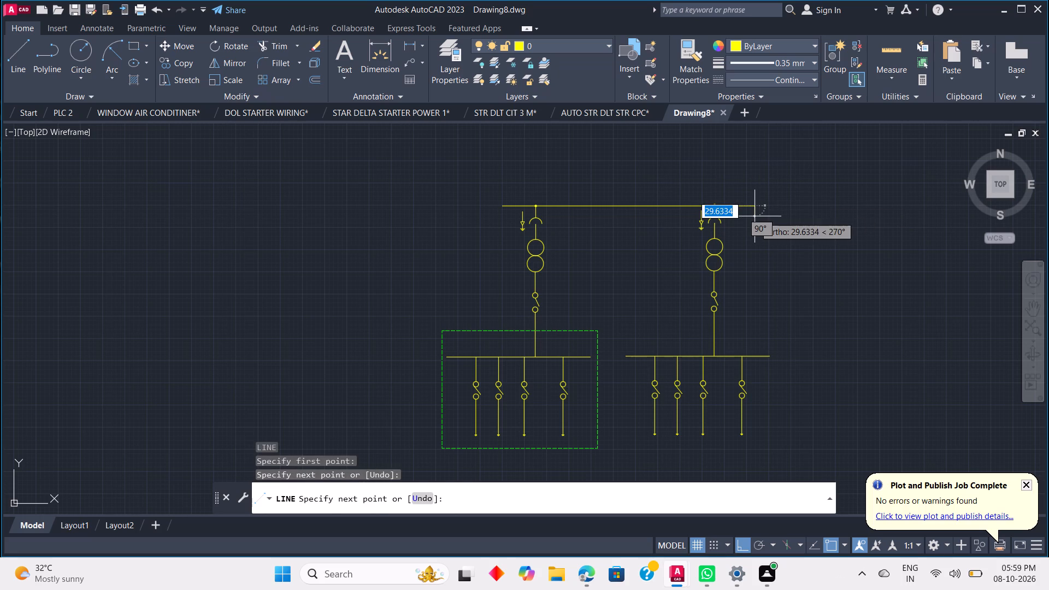
key(ctrl+z)
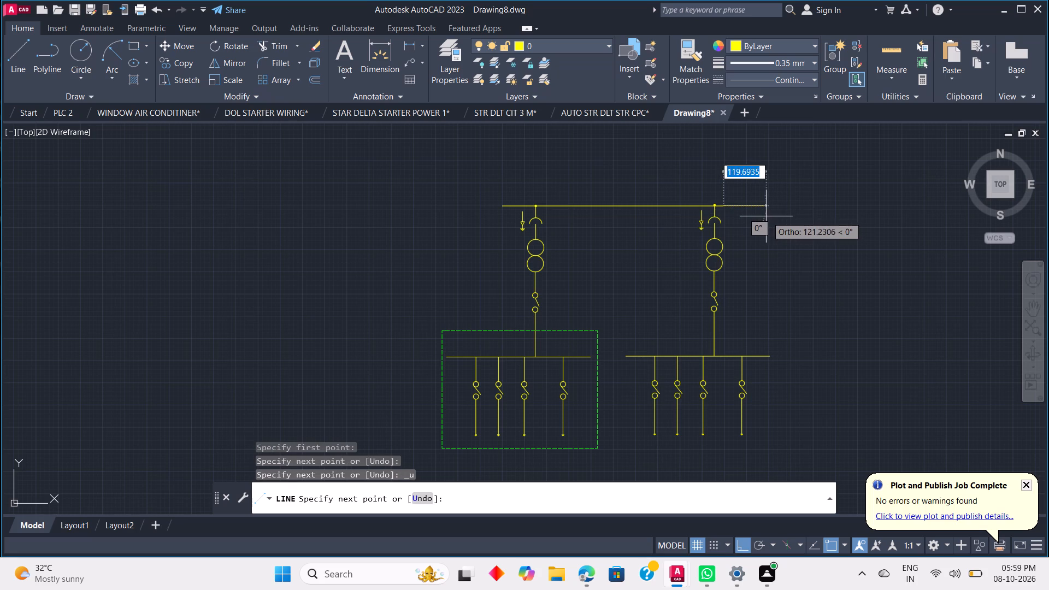
click(824, 213)
key(Escape)
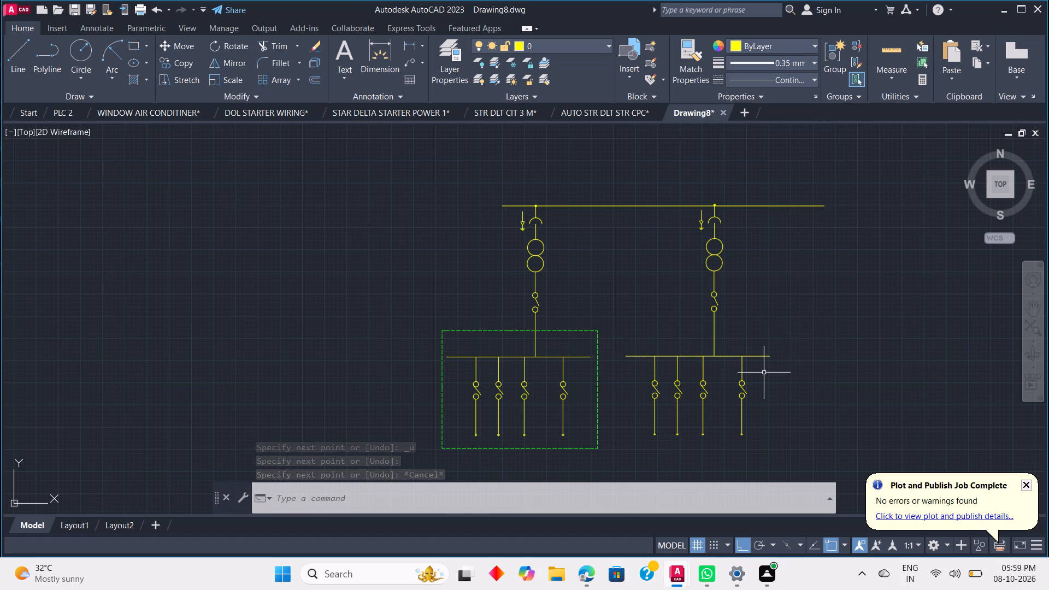
Extend the copied feeder's lower busbar from its right end with a horizontal line about 250 units long.
scroll(764, 374, up, 2)
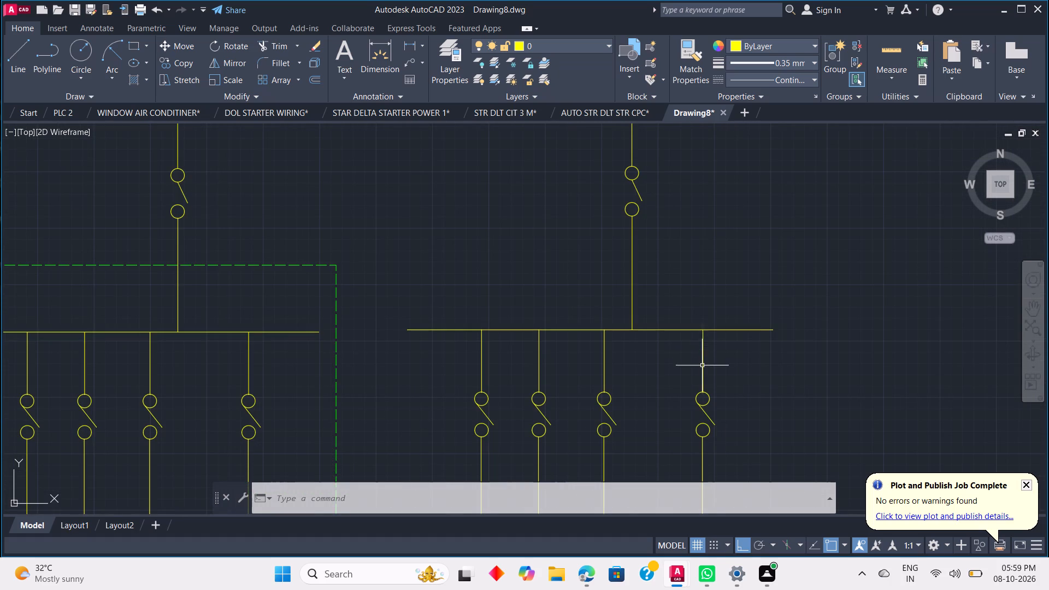
scroll(712, 369, down, 3)
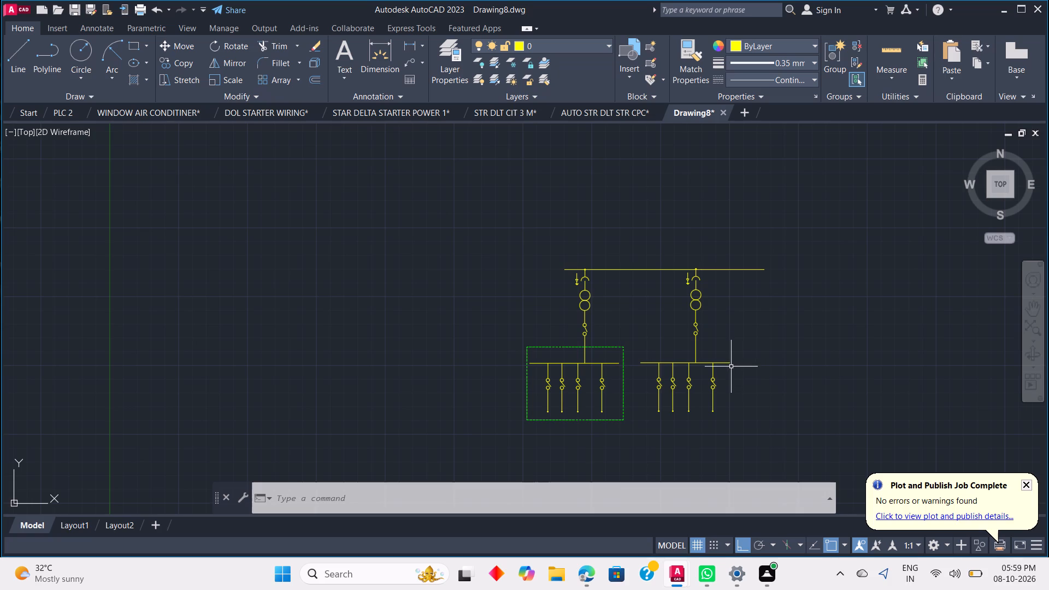
key(l)
key(space)
click(734, 362)
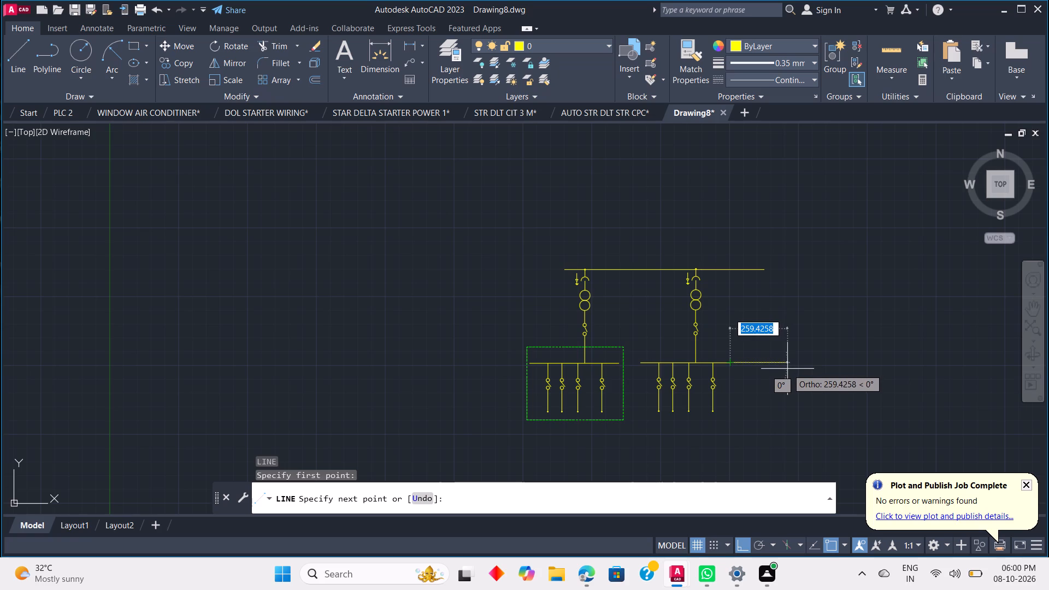
click(785, 369)
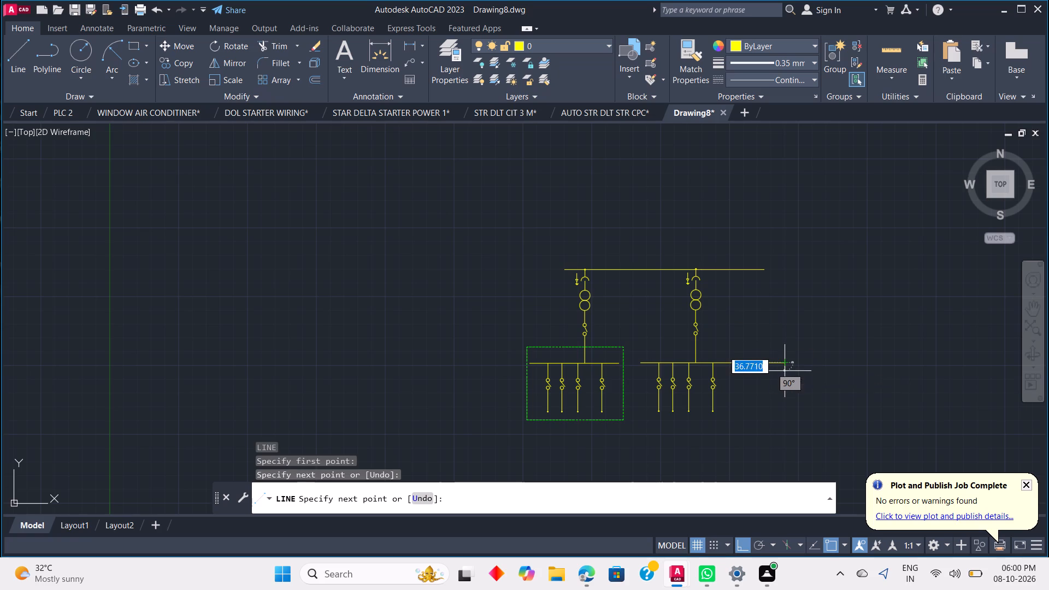
key(Escape)
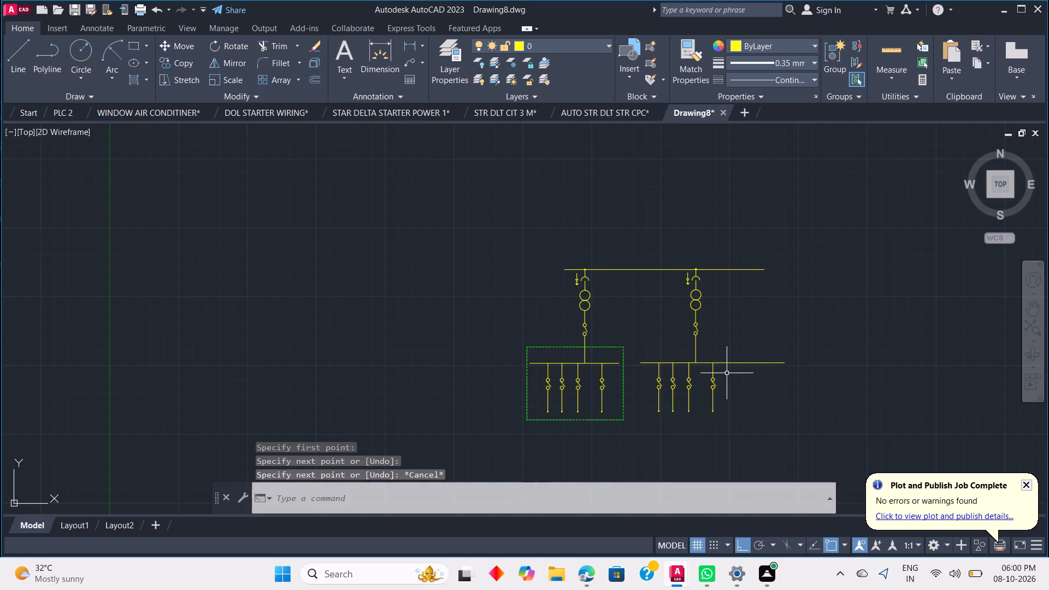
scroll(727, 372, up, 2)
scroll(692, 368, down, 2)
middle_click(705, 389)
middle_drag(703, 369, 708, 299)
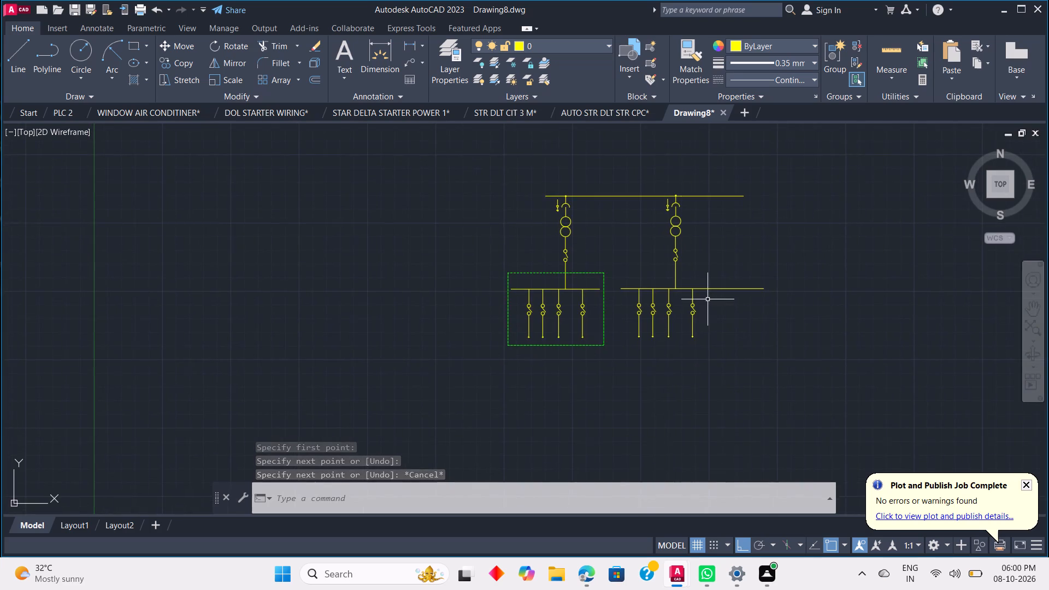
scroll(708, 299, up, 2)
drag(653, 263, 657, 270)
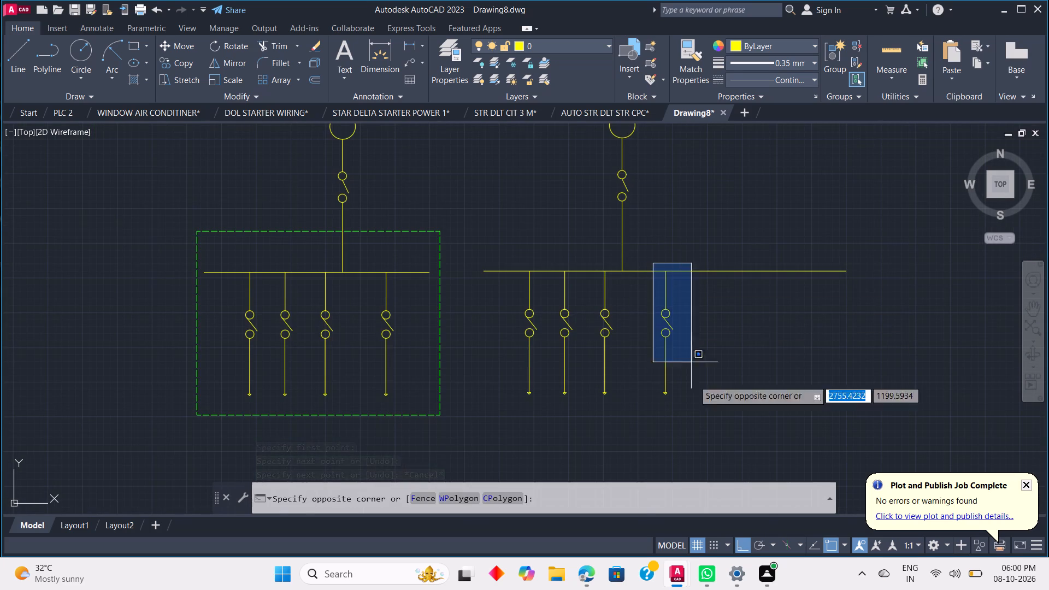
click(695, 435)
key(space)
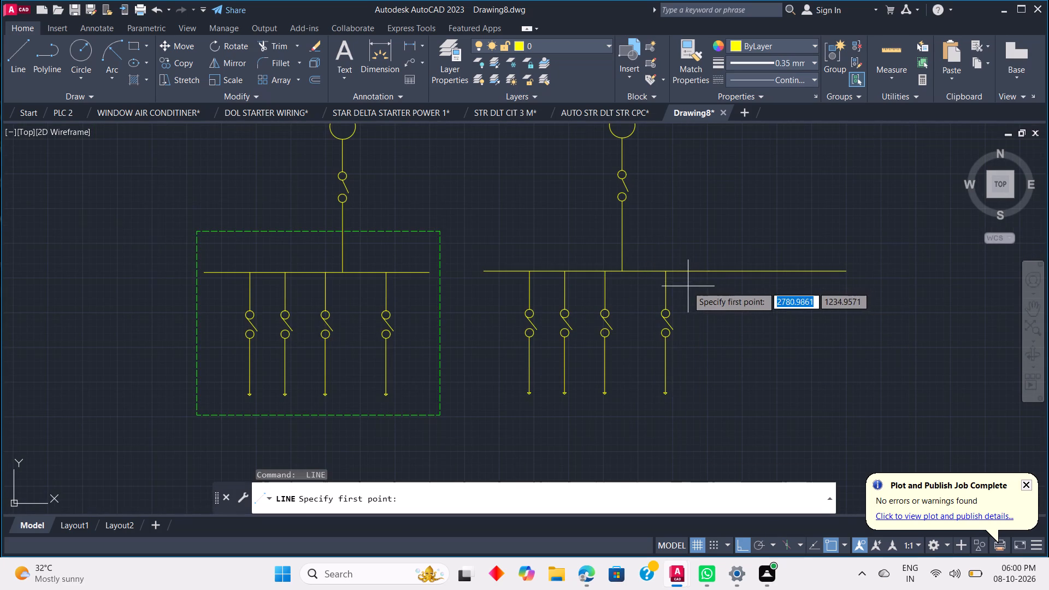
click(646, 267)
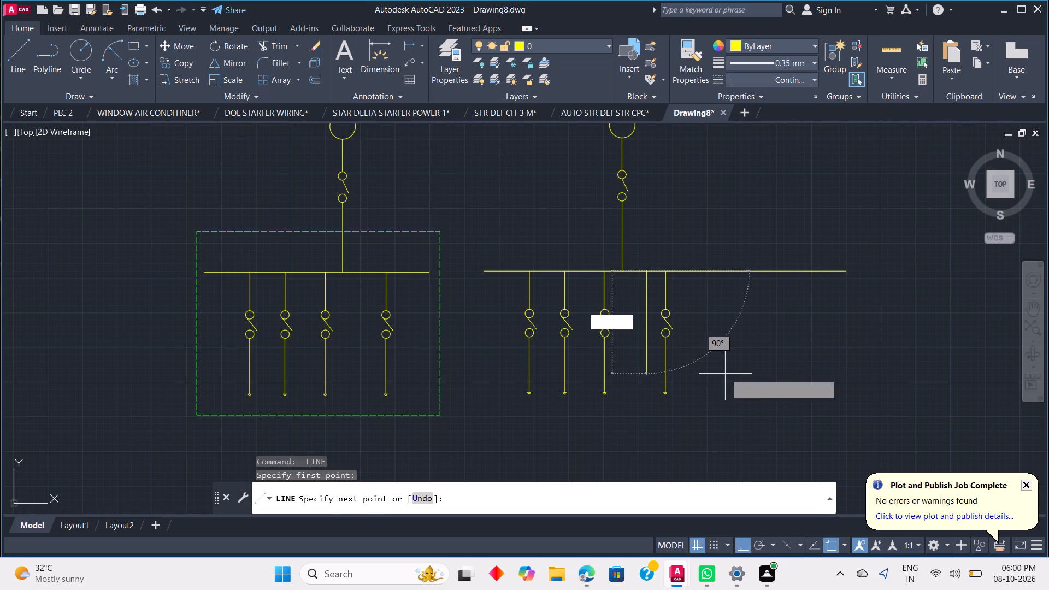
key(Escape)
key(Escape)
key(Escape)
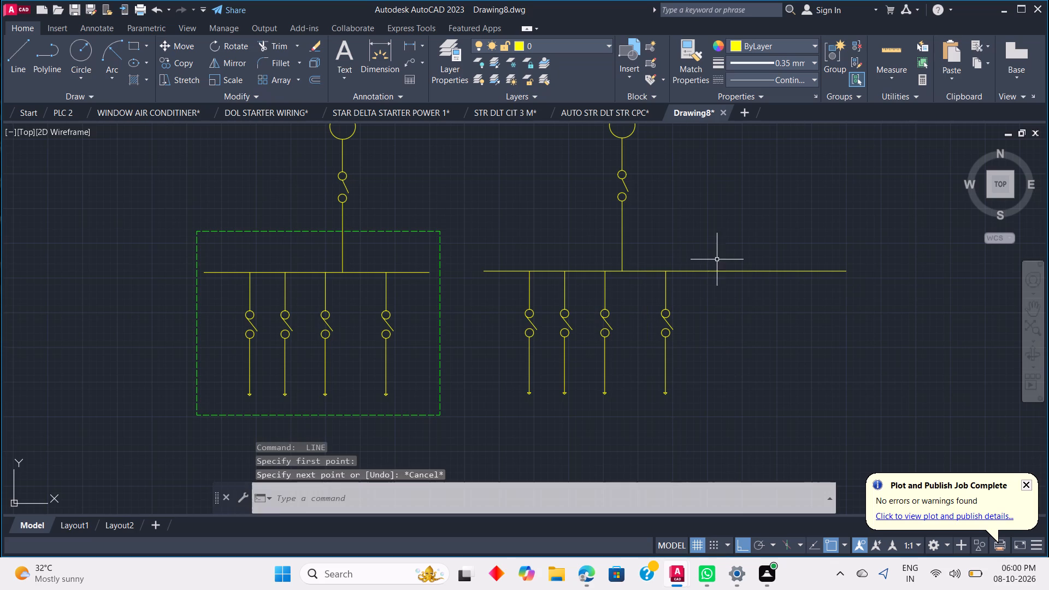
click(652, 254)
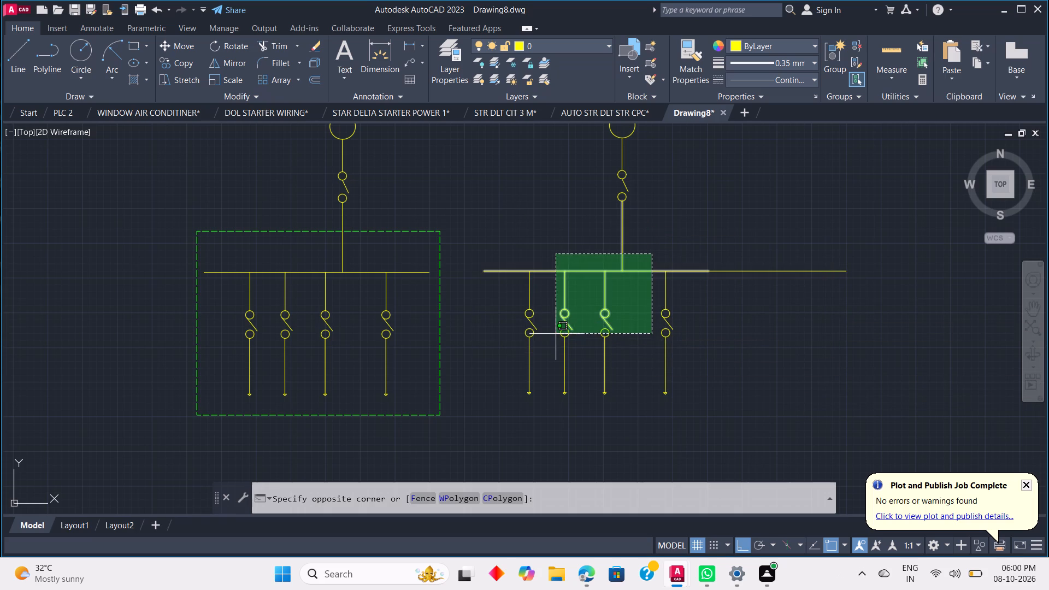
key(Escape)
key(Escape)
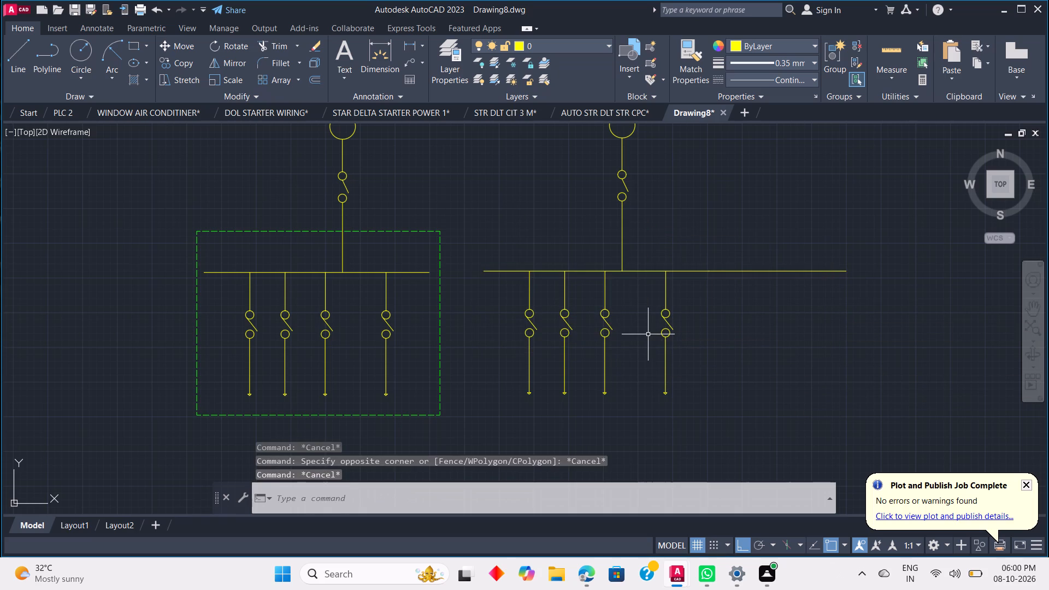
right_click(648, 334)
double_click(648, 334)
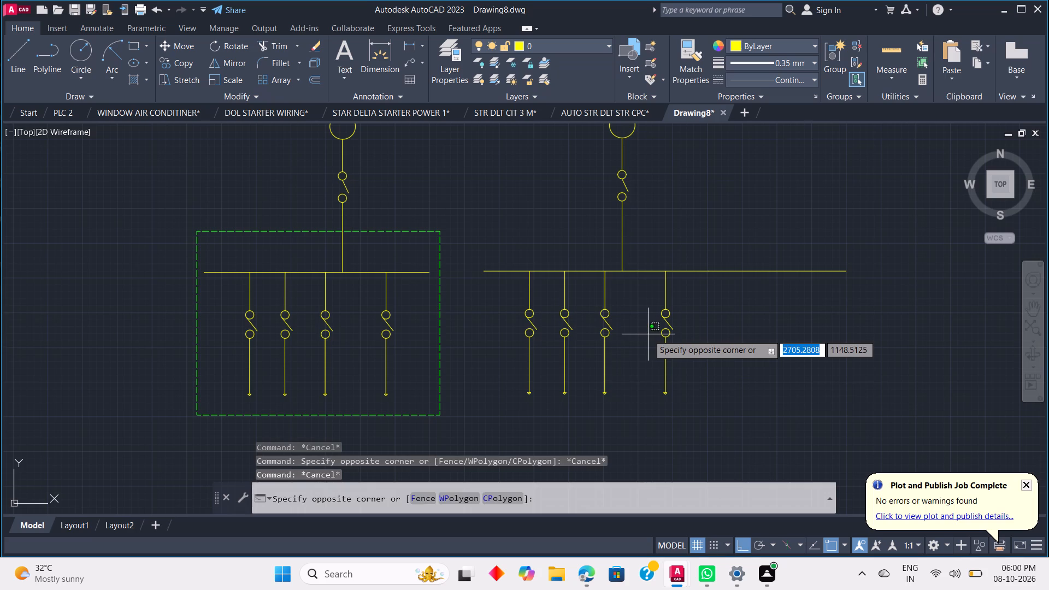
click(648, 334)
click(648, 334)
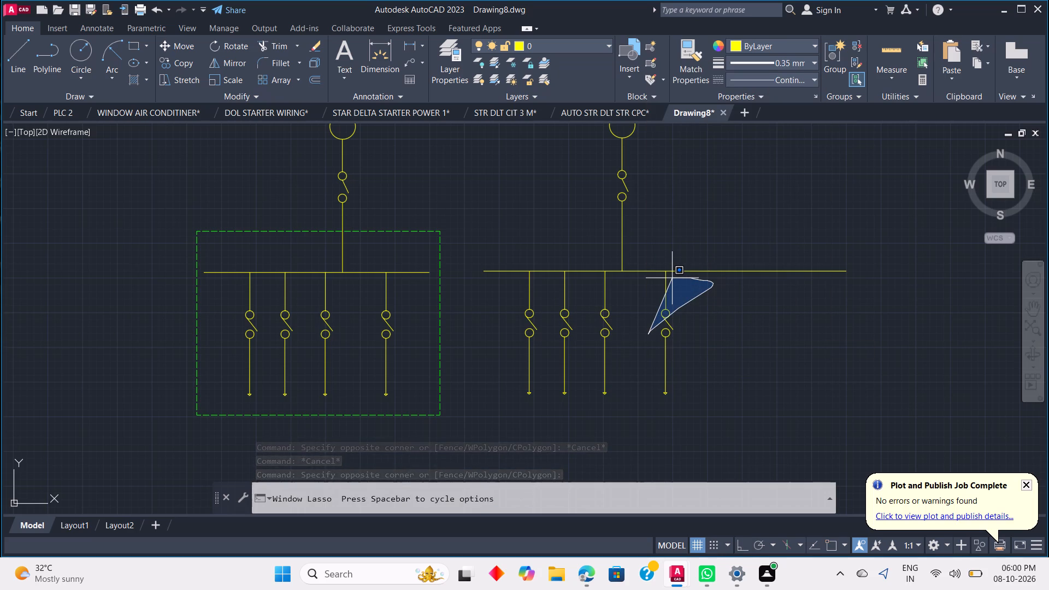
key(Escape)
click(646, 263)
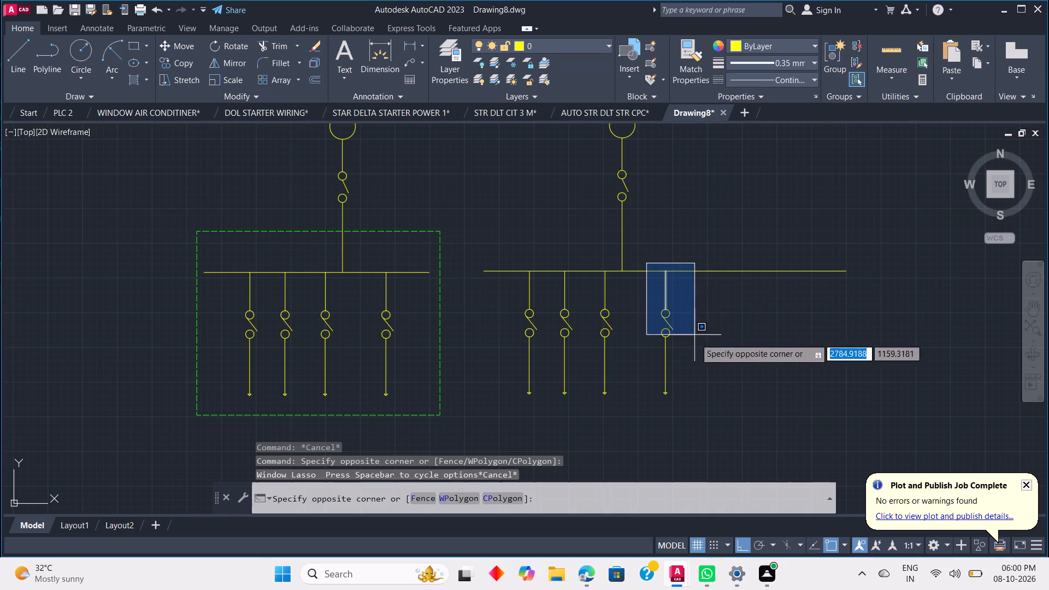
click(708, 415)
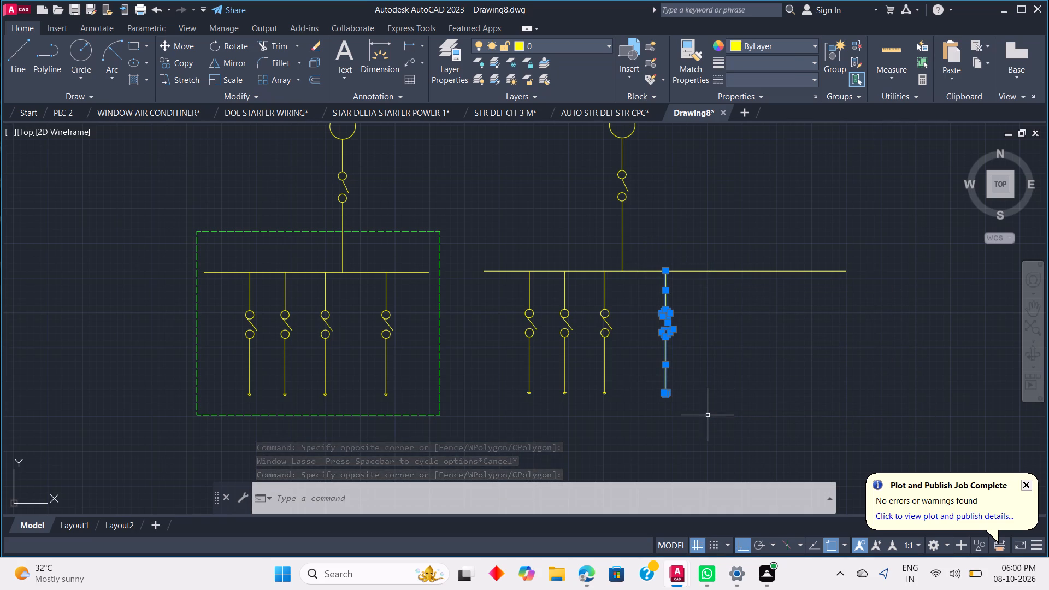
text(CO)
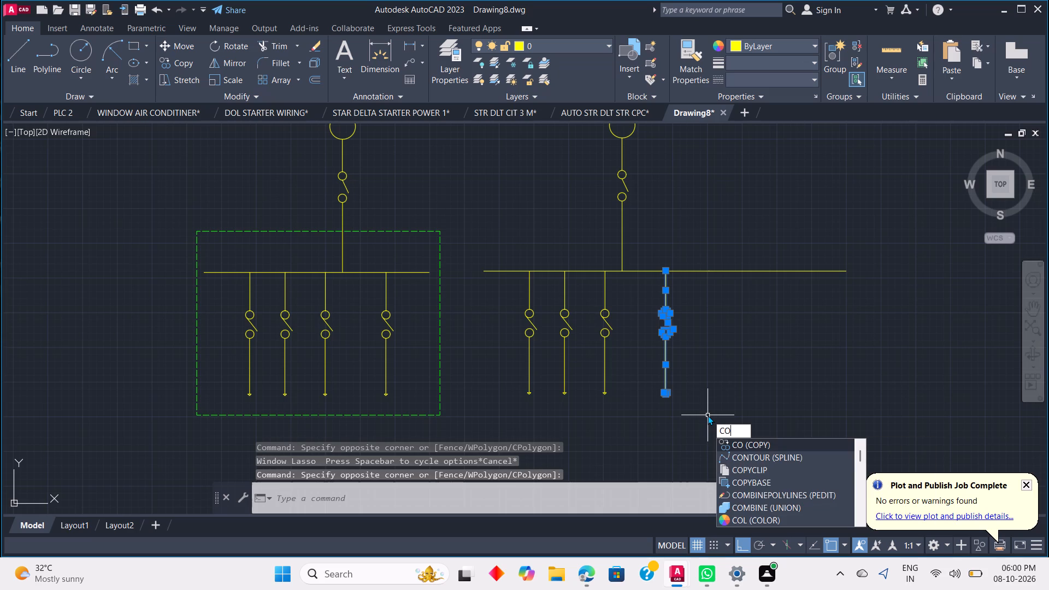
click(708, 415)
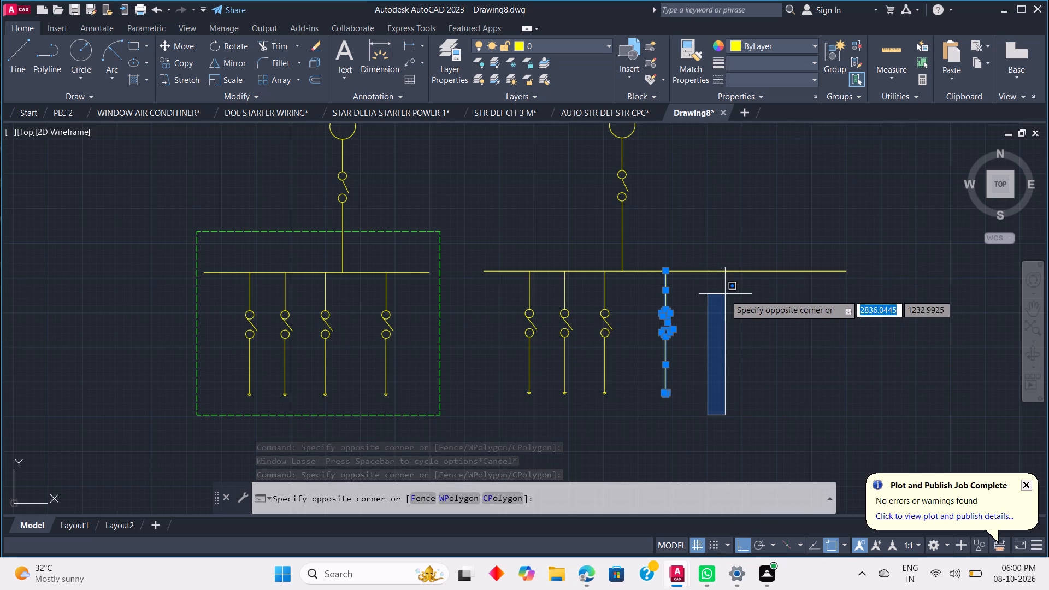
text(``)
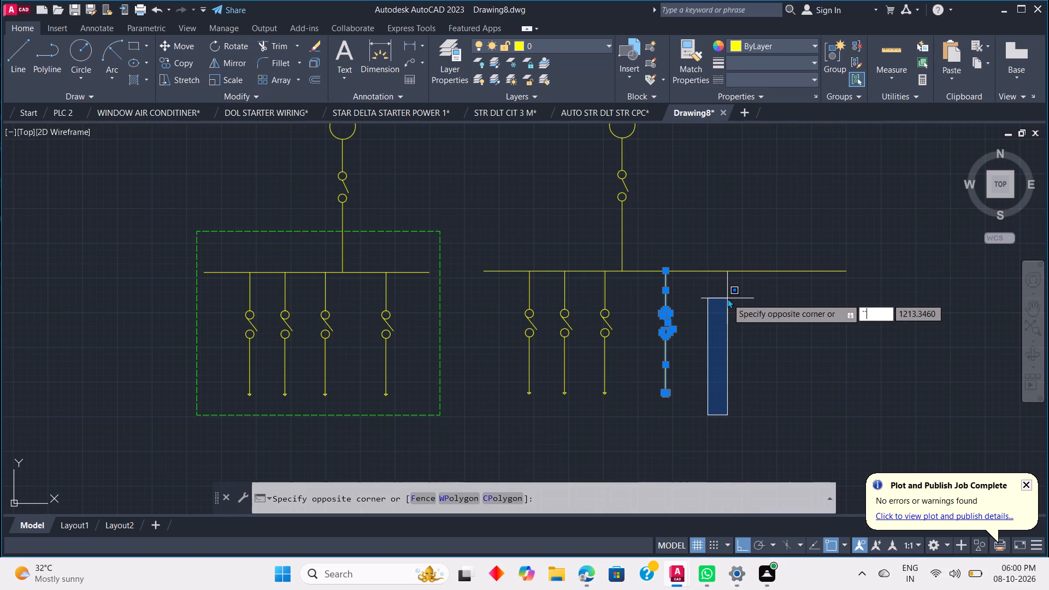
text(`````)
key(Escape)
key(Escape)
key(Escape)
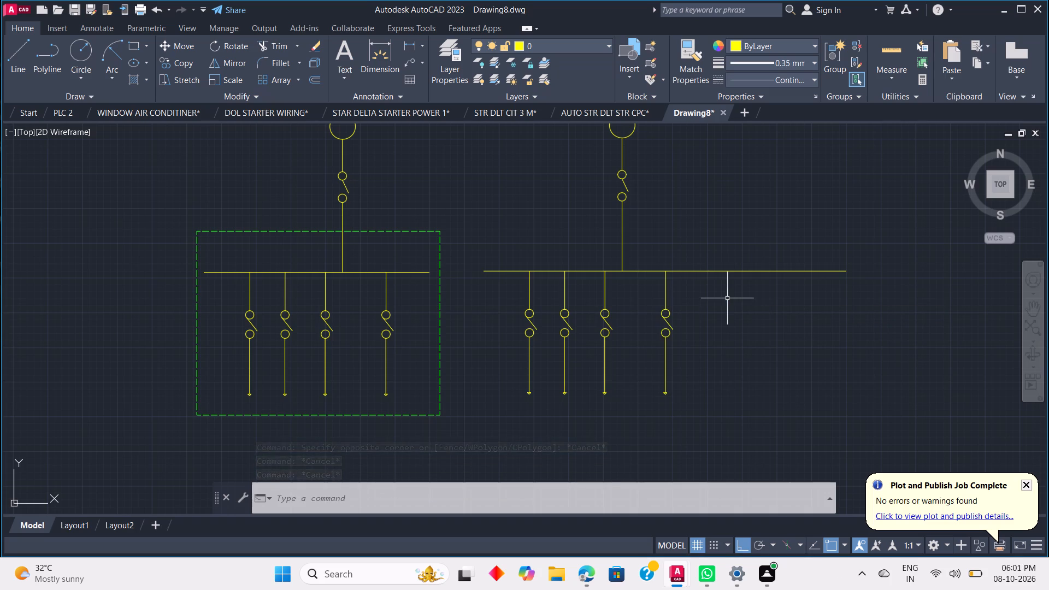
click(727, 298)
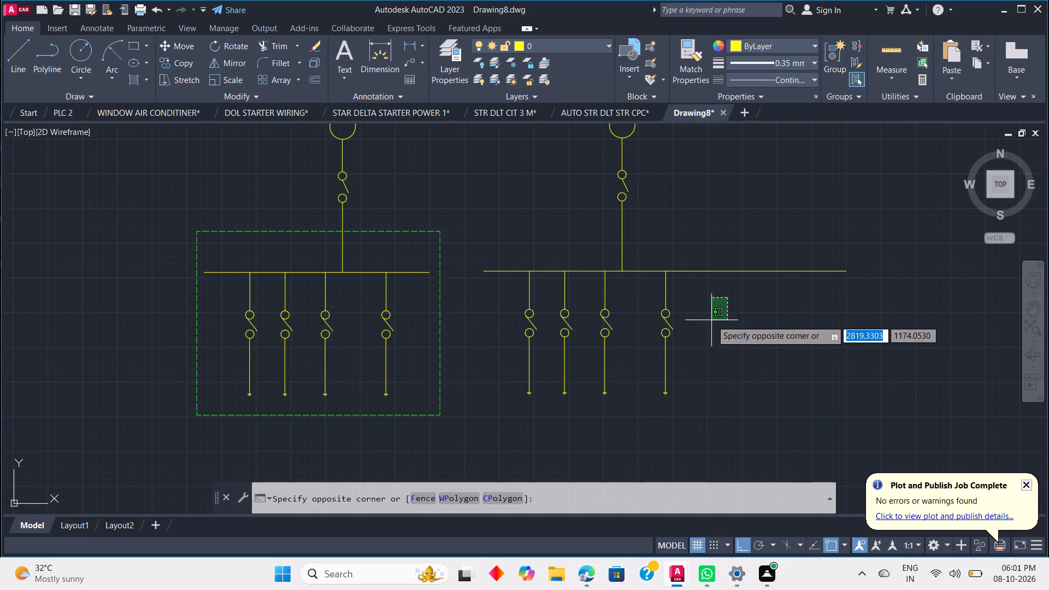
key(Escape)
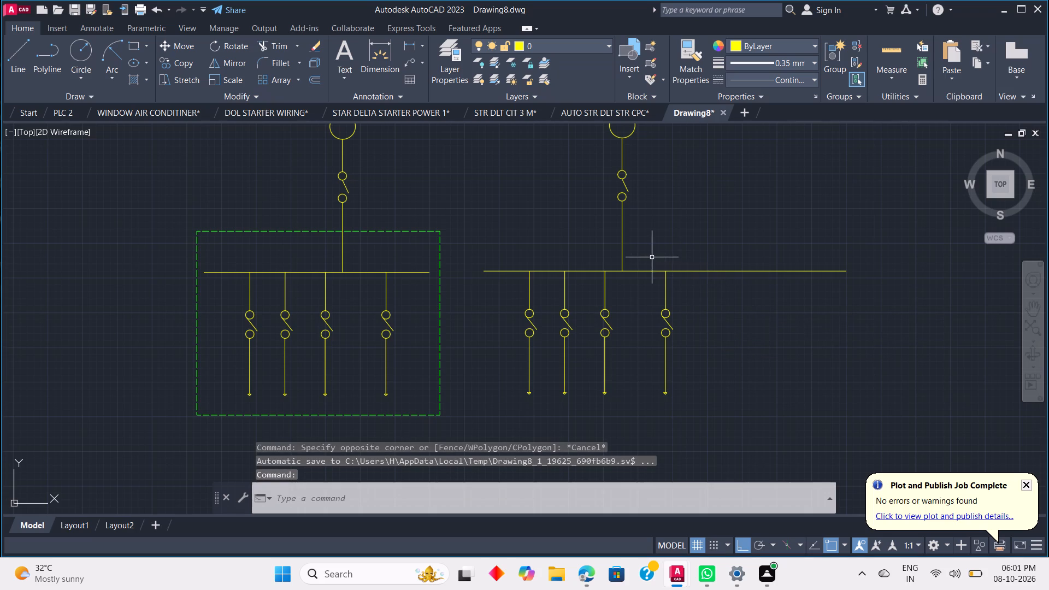
Copy the second feeder's last switch branch twice along its busbar, about 104 units to the right and again near the extended end.
click(651, 257)
click(686, 428)
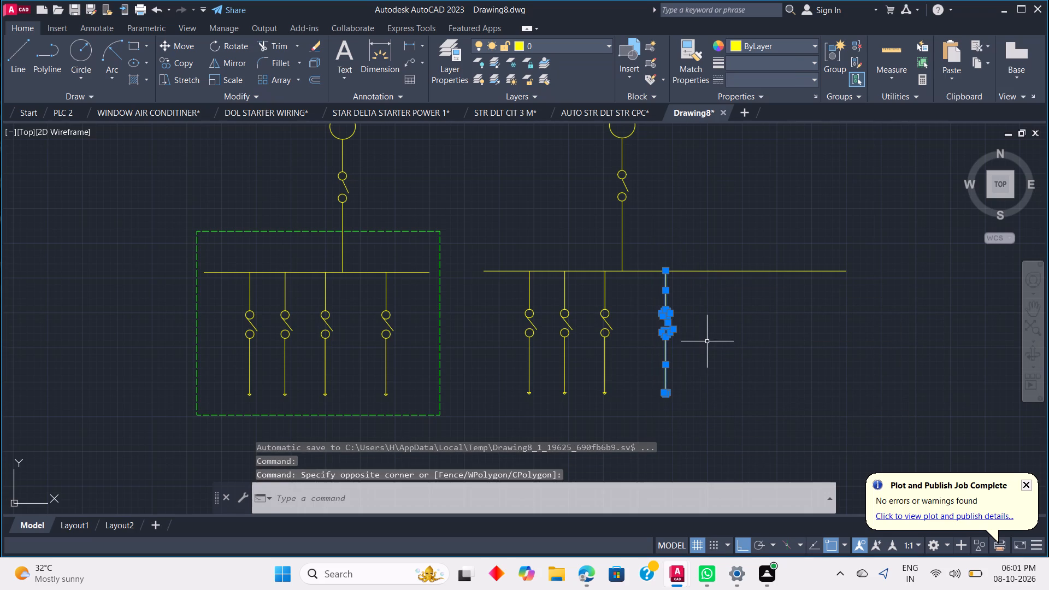
right_click(707, 341)
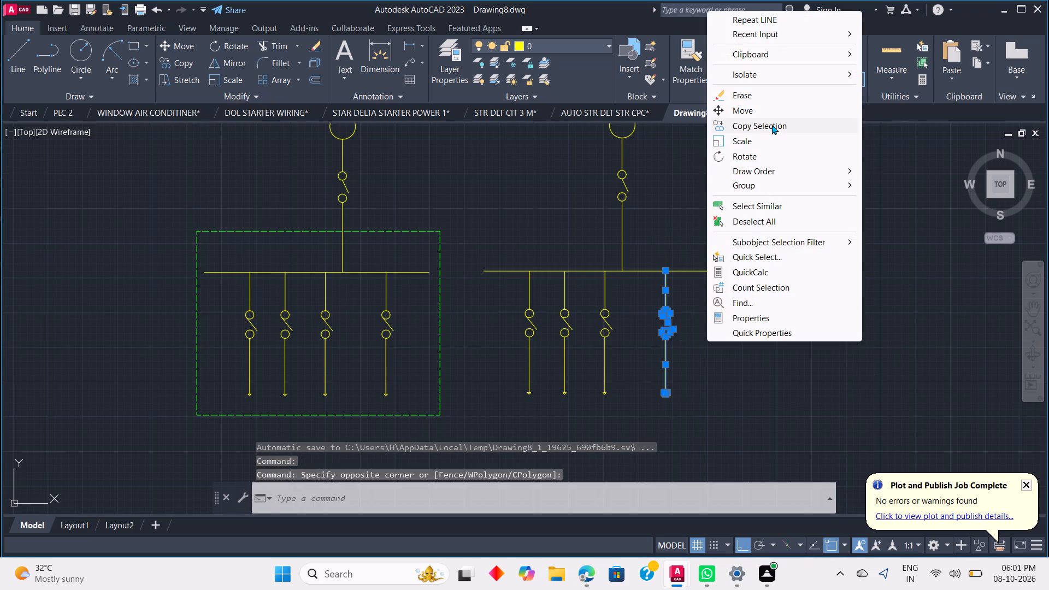
click(771, 125)
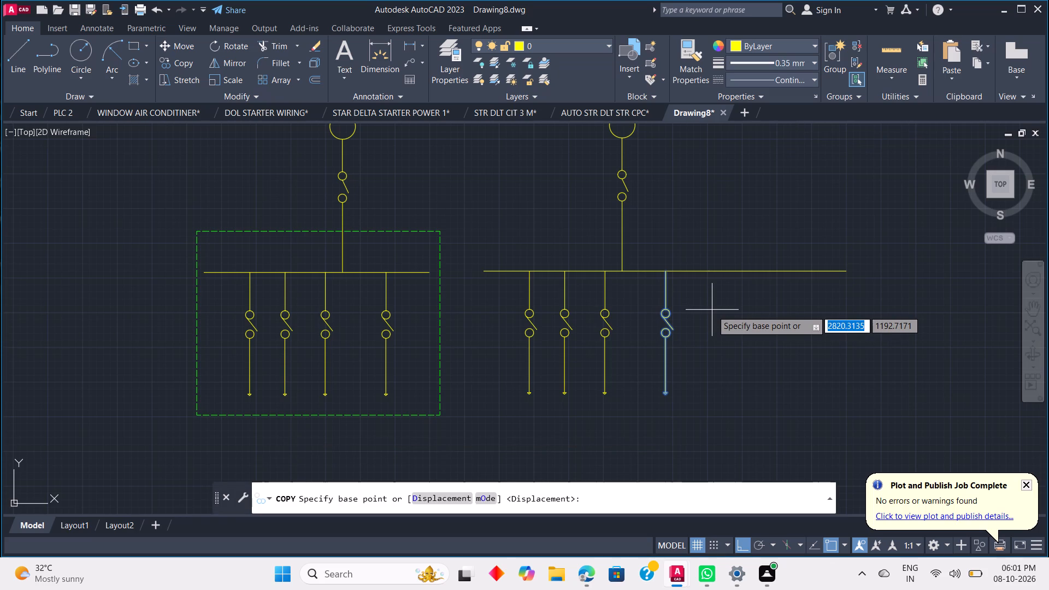
click(664, 270)
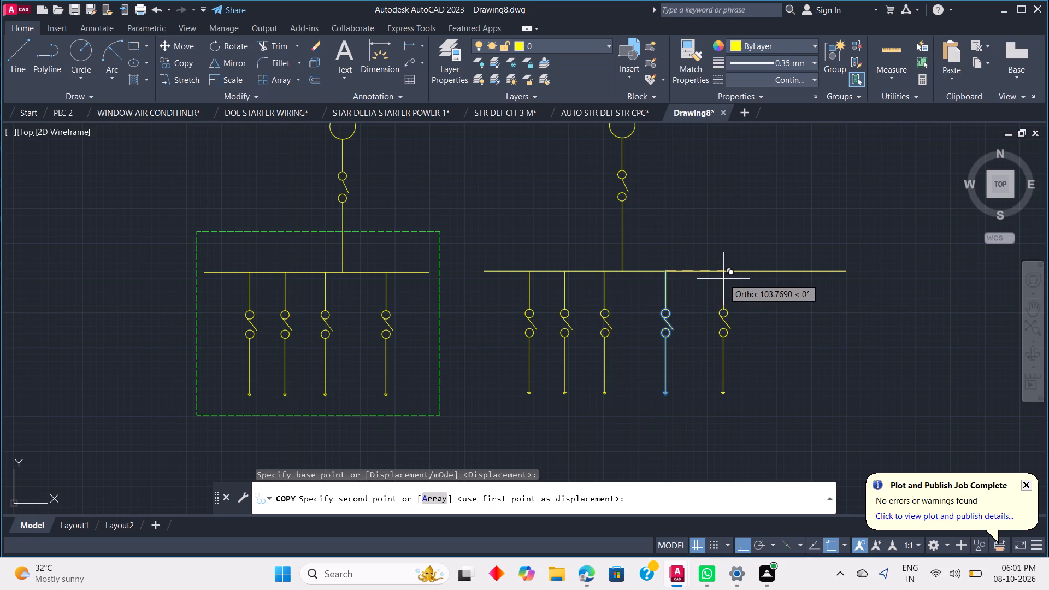
click(723, 279)
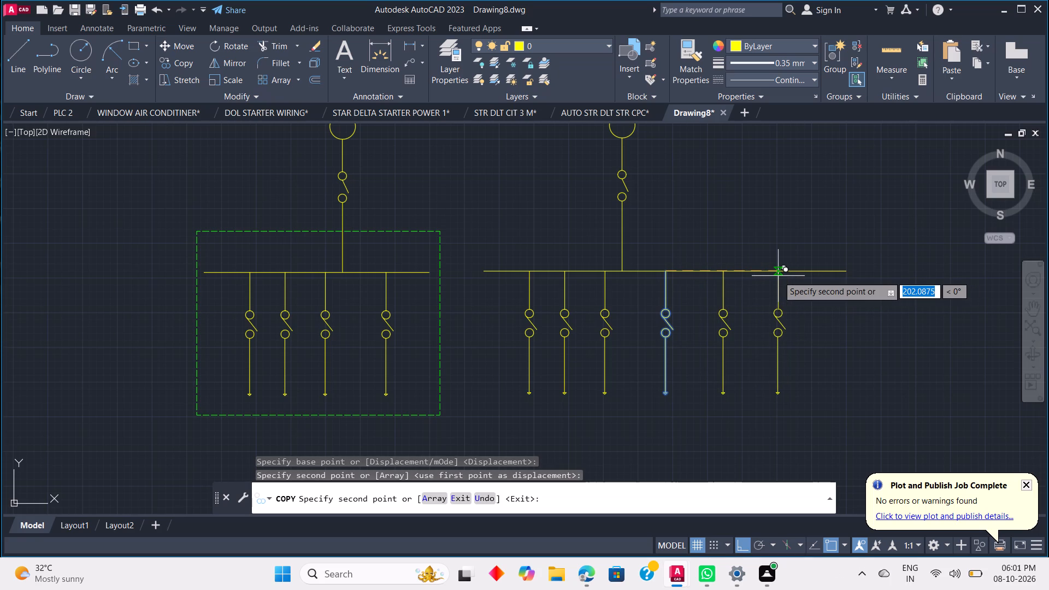
click(786, 276)
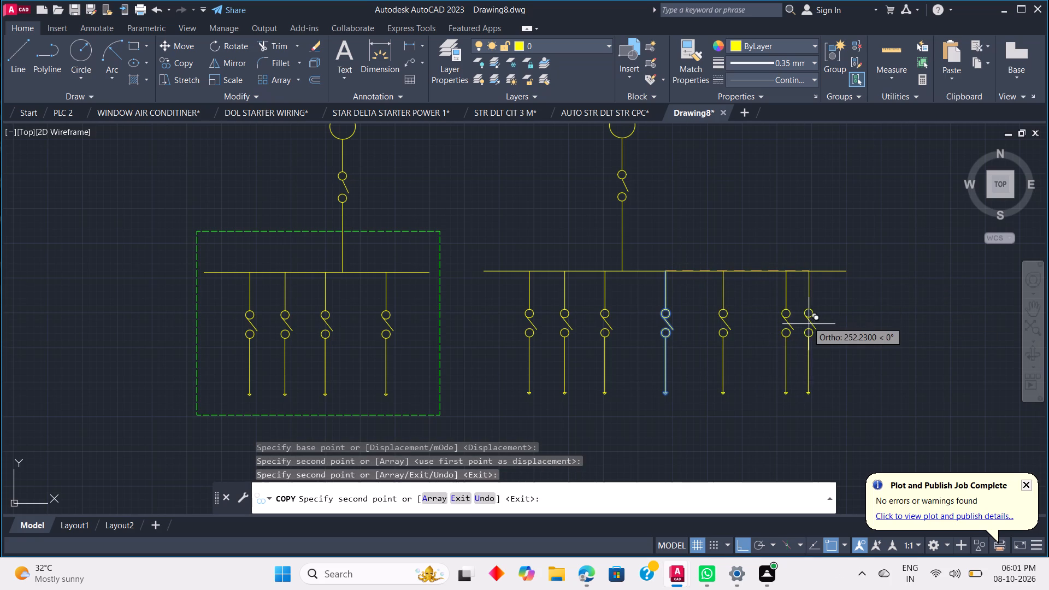
key(Escape)
Draw a rectangle about 668 by 353 units around the second feeder's busbar and six switch branches.
scroll(798, 316, down, 1)
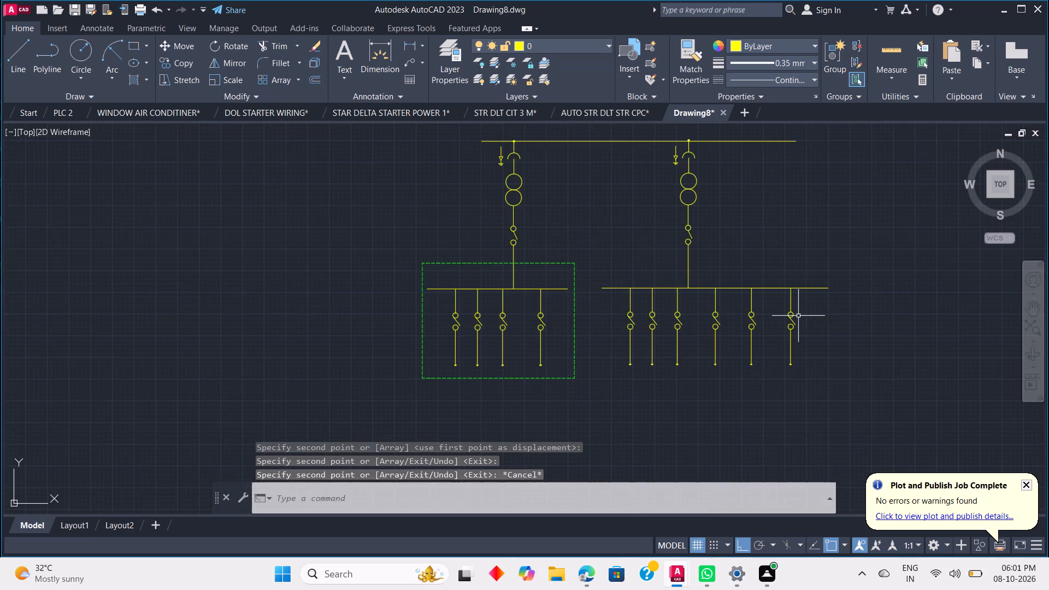
scroll(798, 316, down, 1)
scroll(769, 353, up, 1)
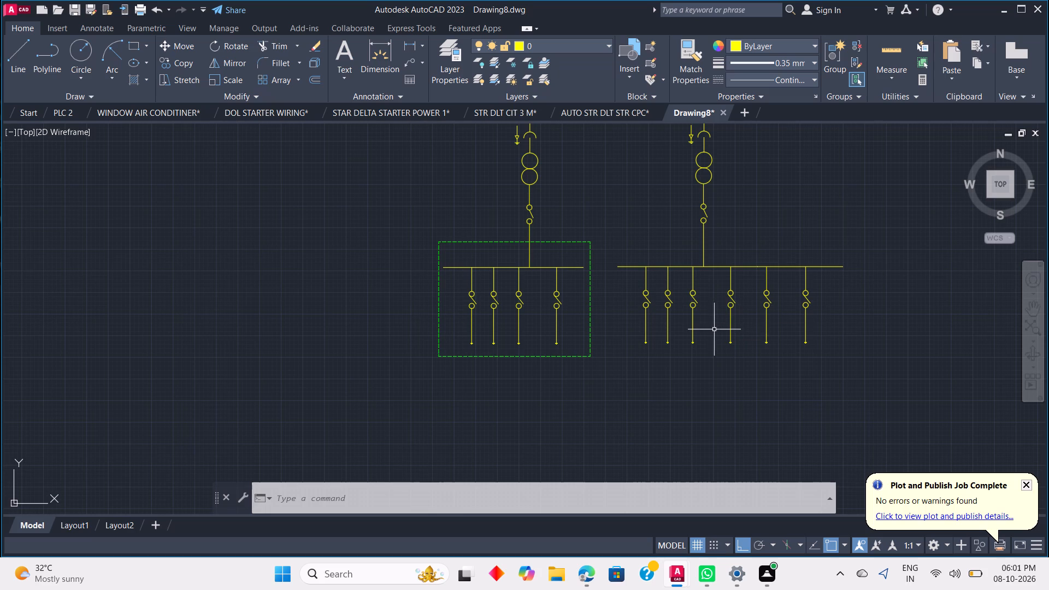
key(r)
key(e)
key(c)
key(space)
click(620, 239)
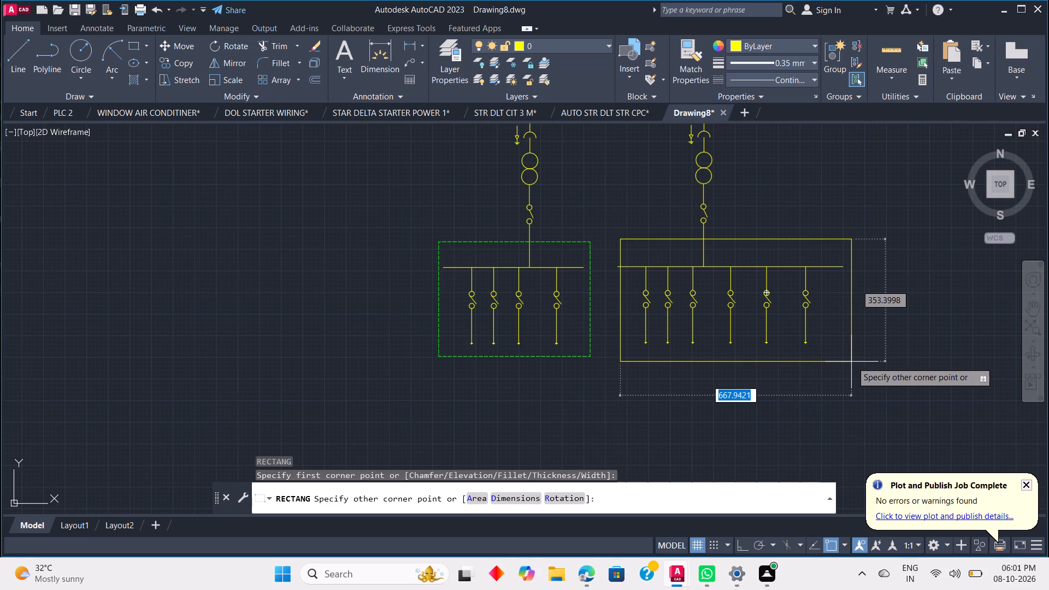
click(851, 362)
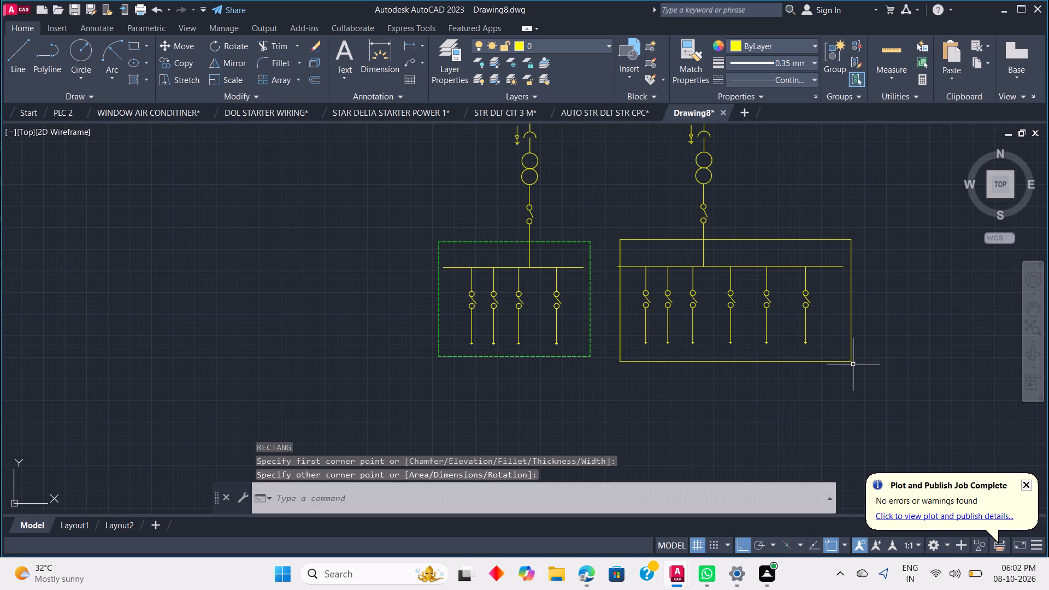
key(Escape)
Change the linetype of the rectangle around the second feeder's switch branches to the dashed ACAD linetype.
click(853, 318)
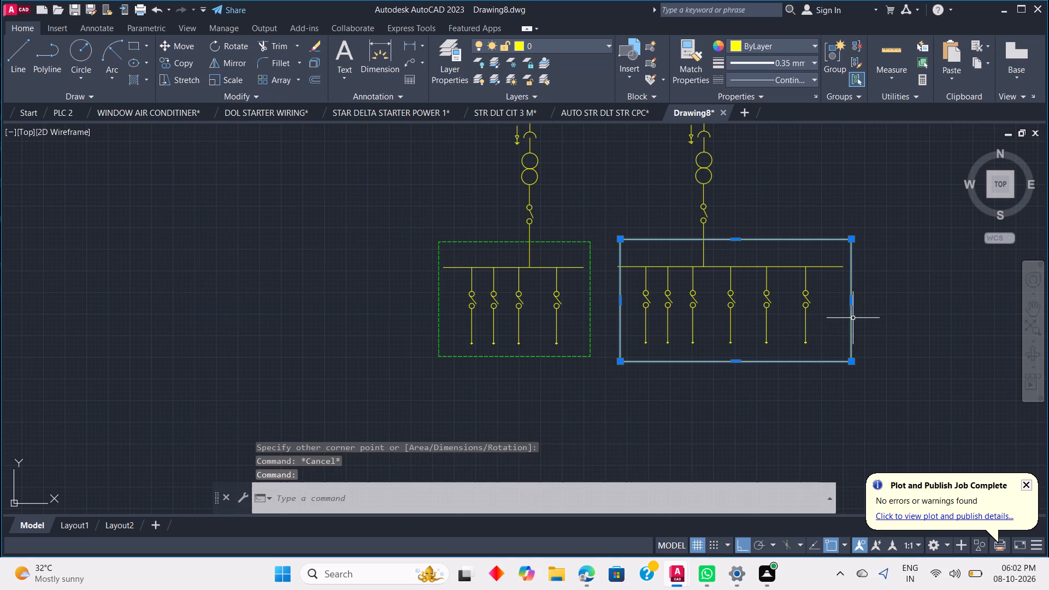
click(809, 78)
click(799, 122)
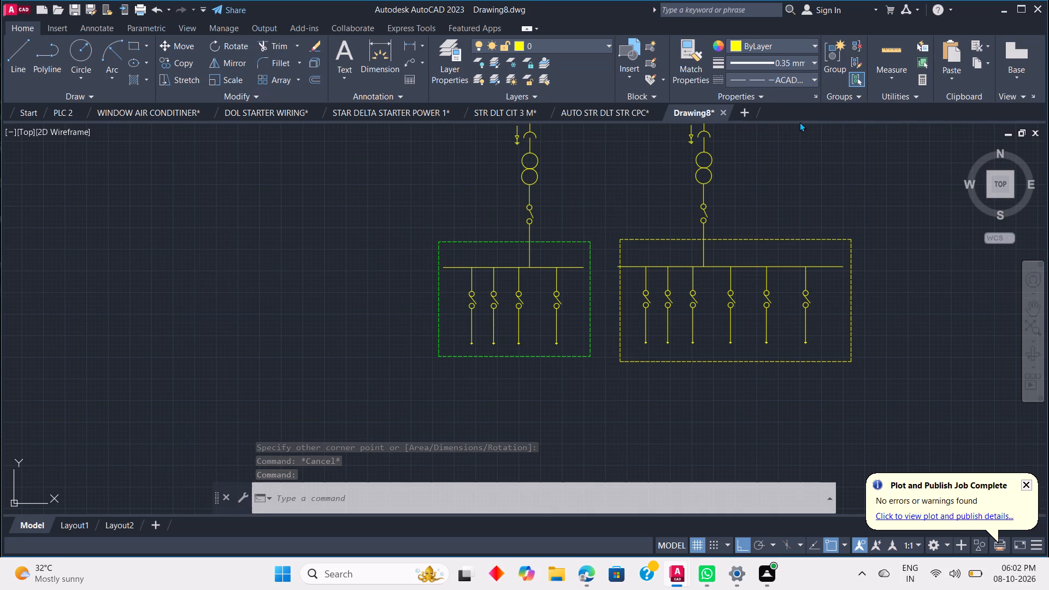
Move the dashed rectangle around the second feeder's six switch branches to Layer1.
click(608, 46)
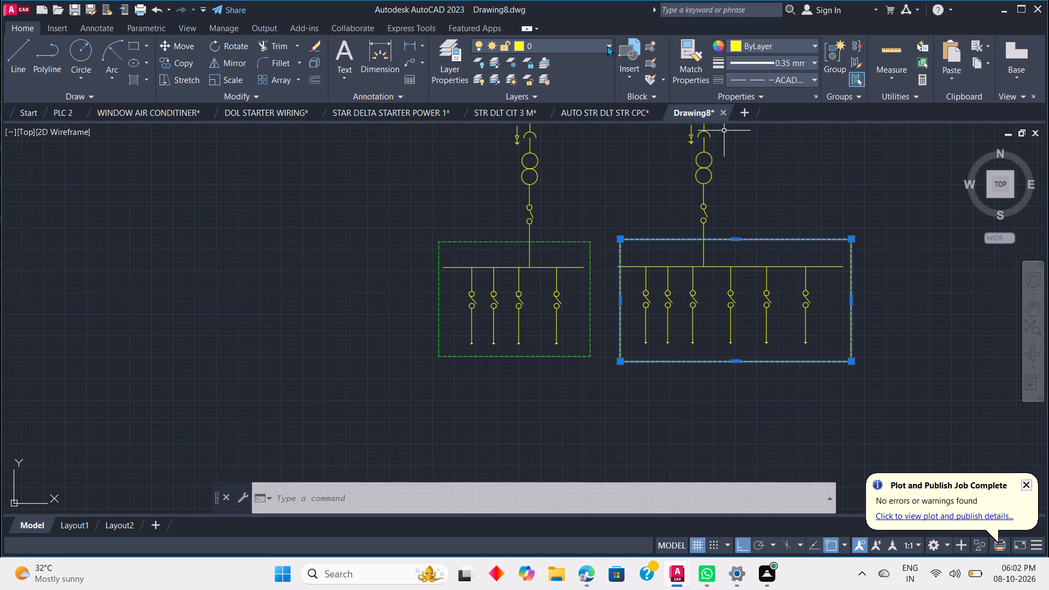
click(596, 76)
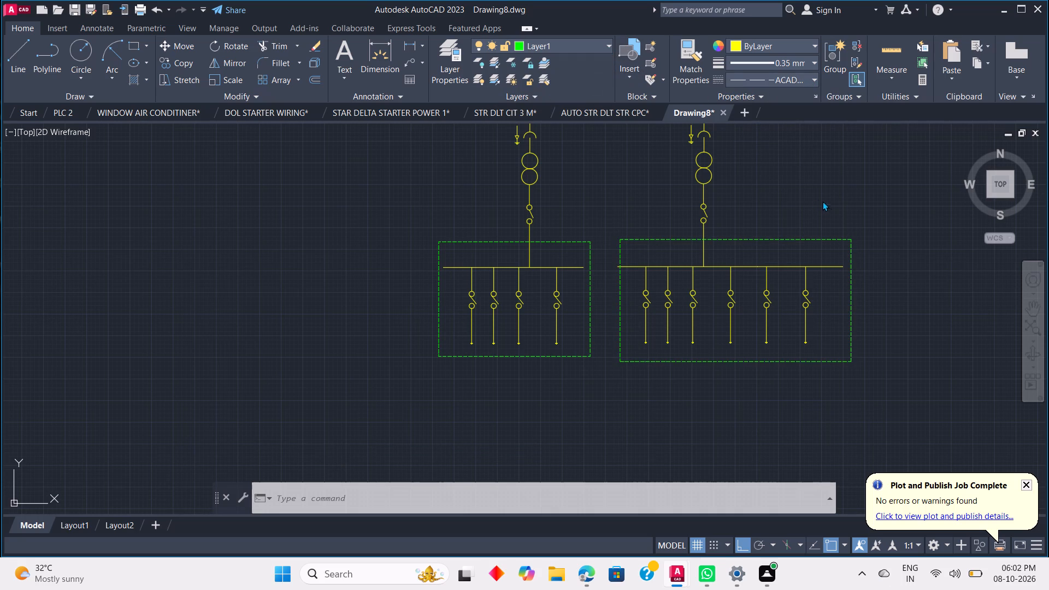
click(826, 202)
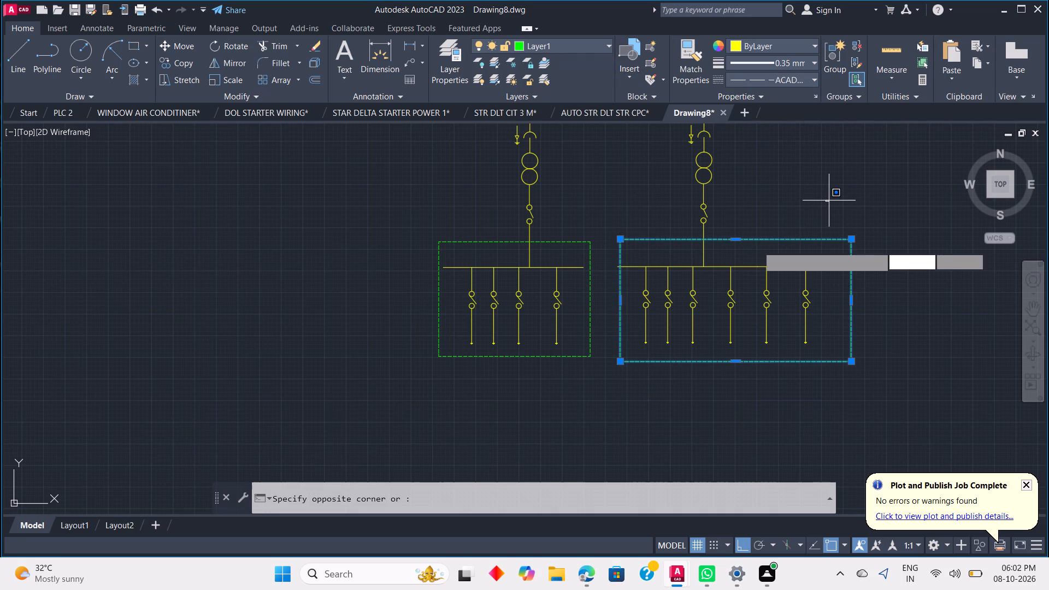
scroll(668, 264, up, 2)
key(Escape)
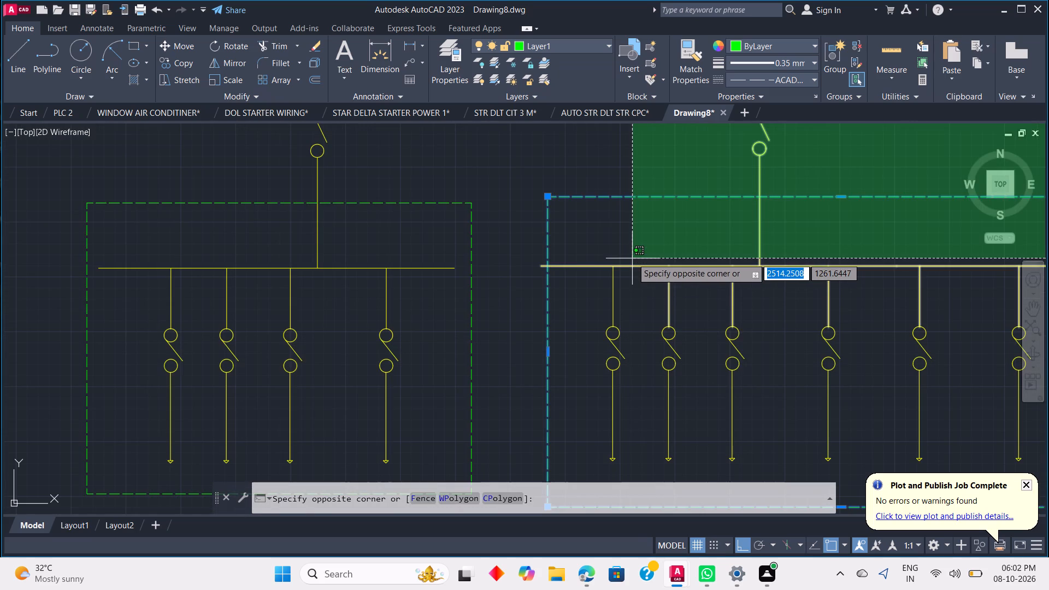
Trim the left end of the second feeder's busbar where it sticks out past the dashed Layer1 rectangle.
key(Escape)
key(Escape)
key(Escape)
key(Escape)
key(Escape)
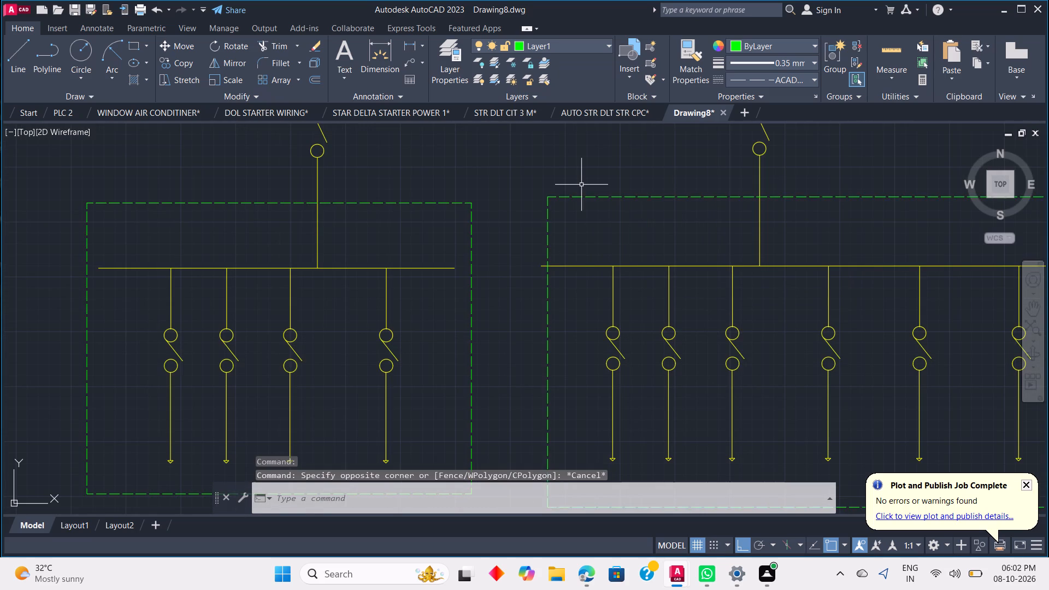
key(t)
key(r)
key(space)
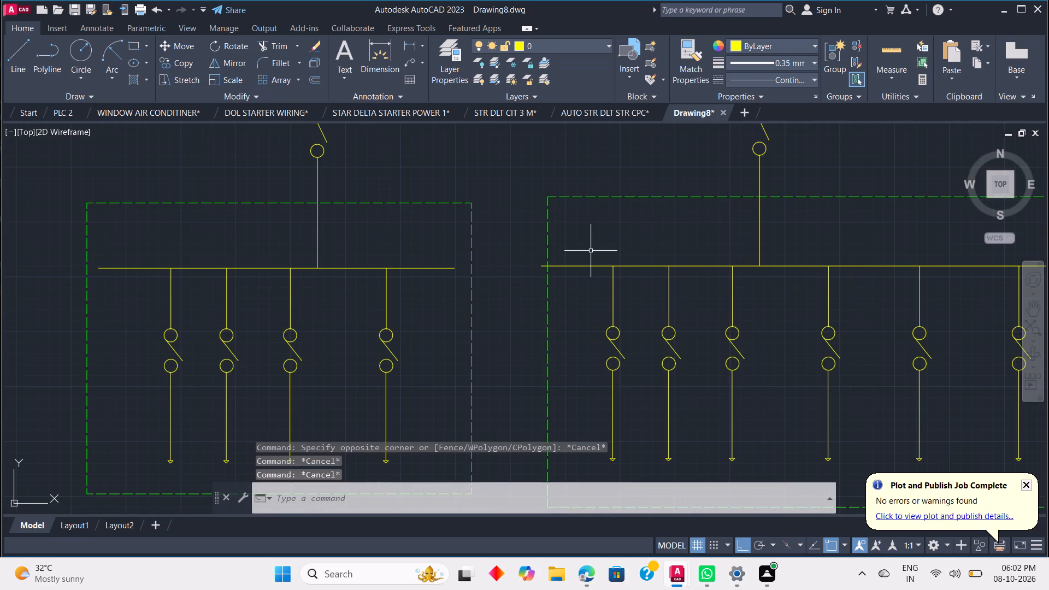
scroll(544, 276, up, 3)
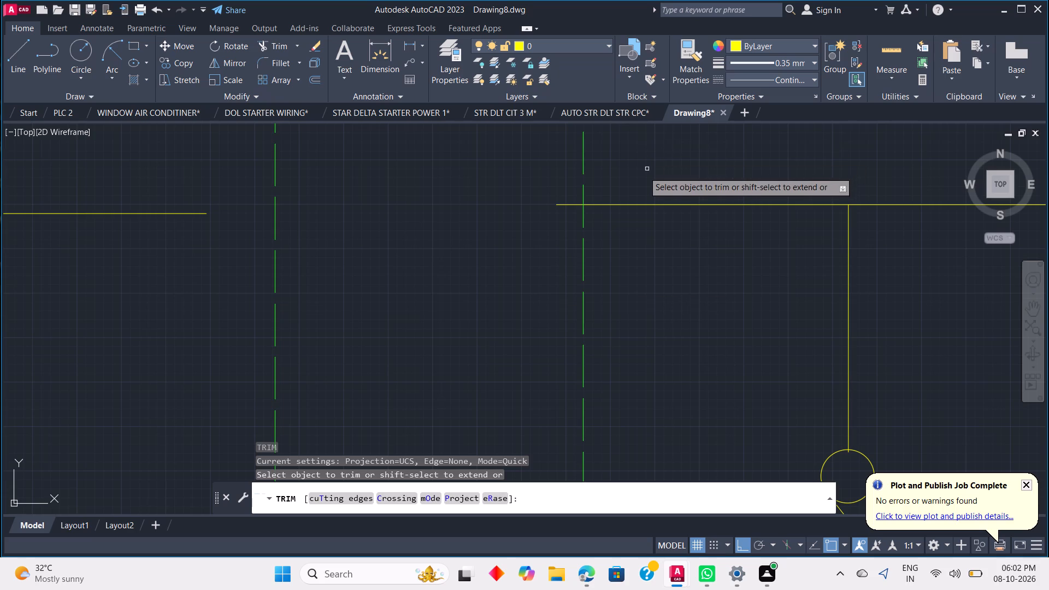
click(568, 205)
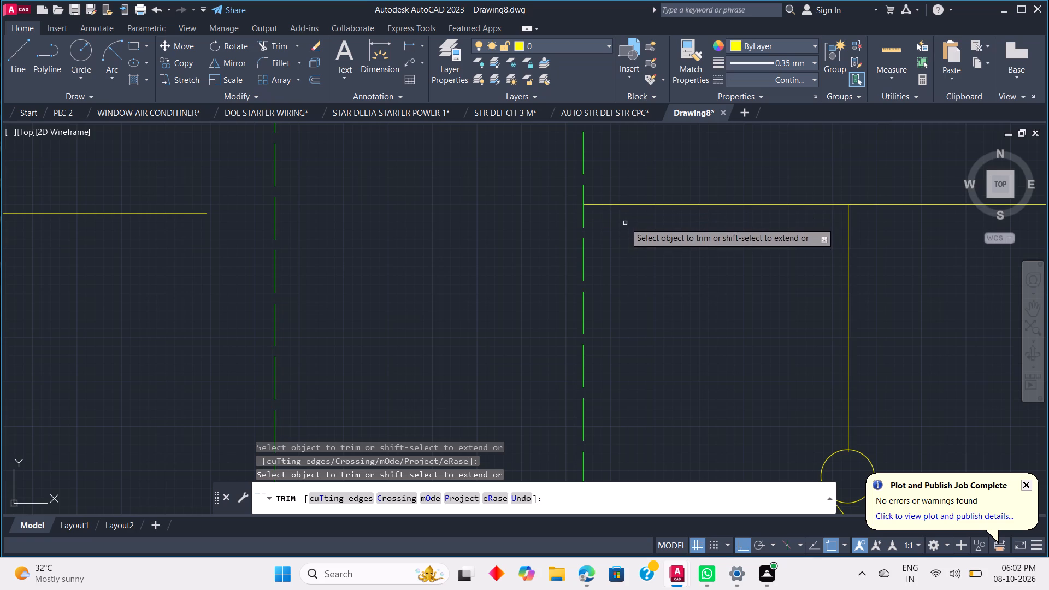
key(Escape)
Draw a short vertical cutting line across the second feeder's busbar, just inside the dashed rectangle's left edge.
key(l)
key(space)
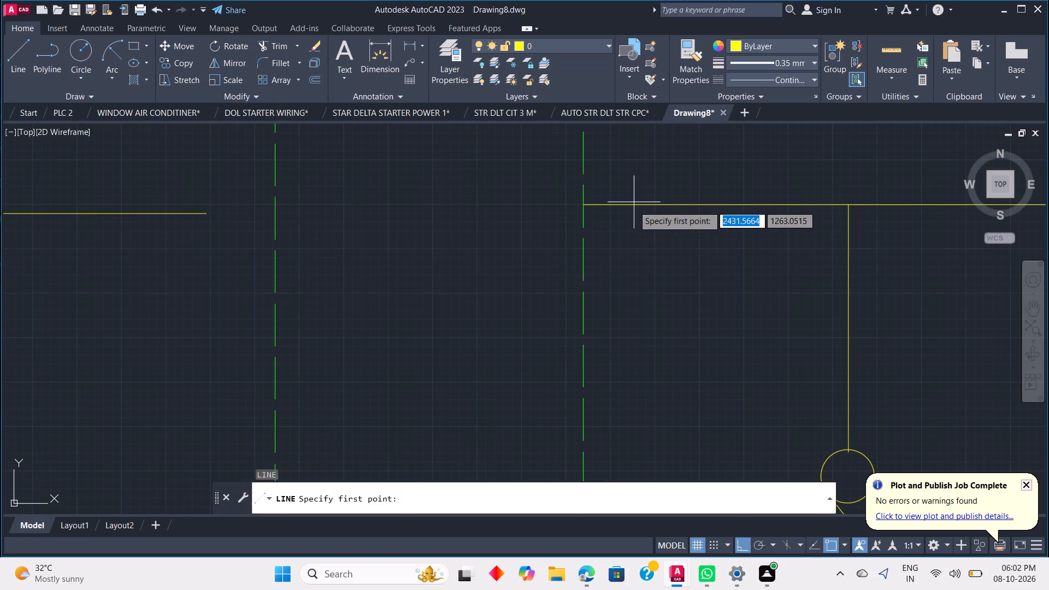
click(641, 185)
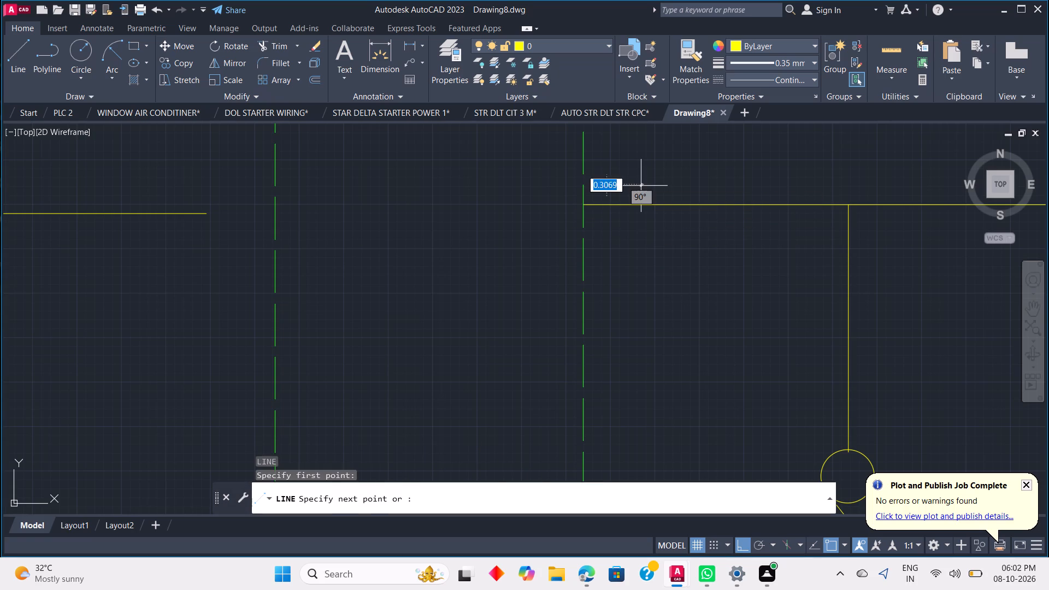
click(643, 244)
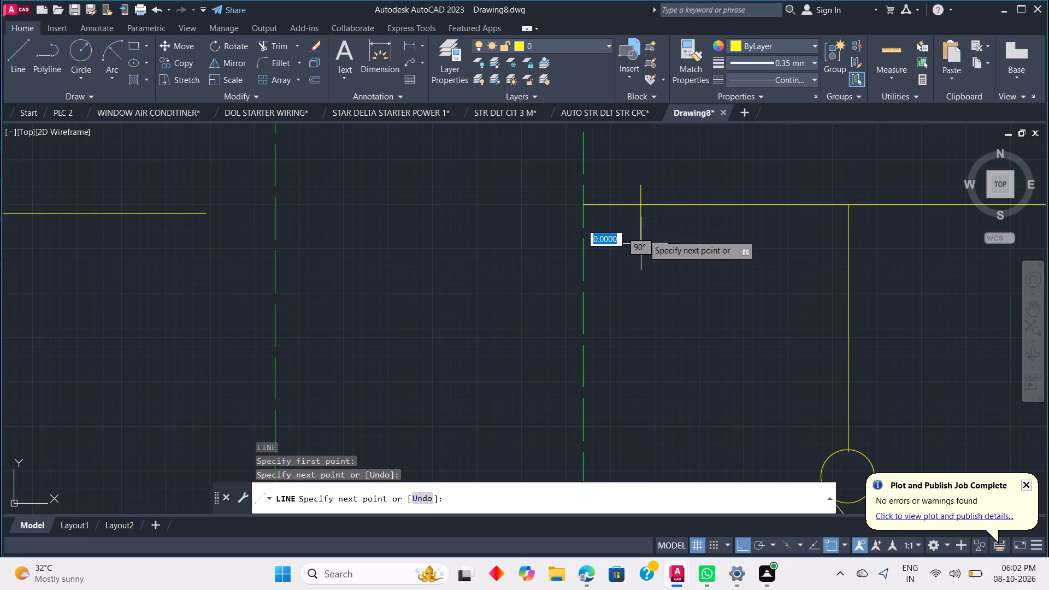
key(Escape)
Trim the second feeder's busbar back to the short vertical line and trim away both parts of that line.
key(t)
key(r)
key(space)
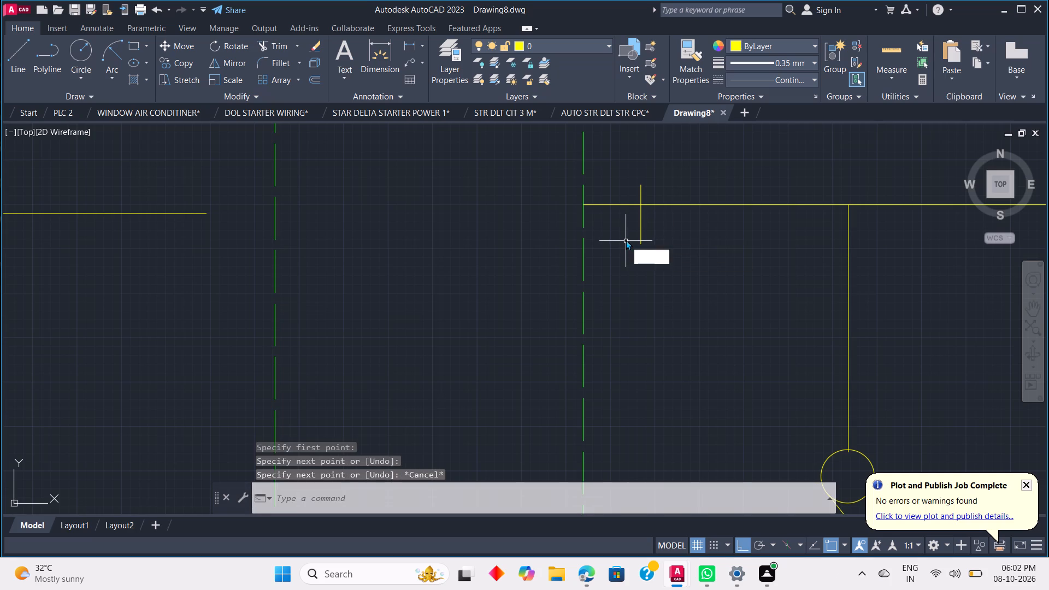
drag(616, 187, 624, 240)
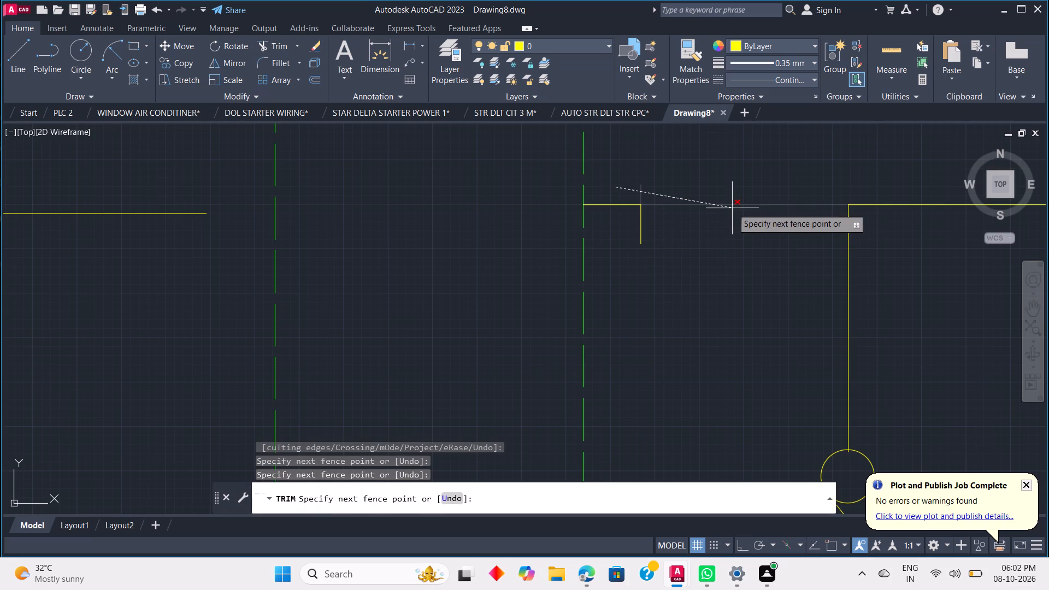
click(645, 235)
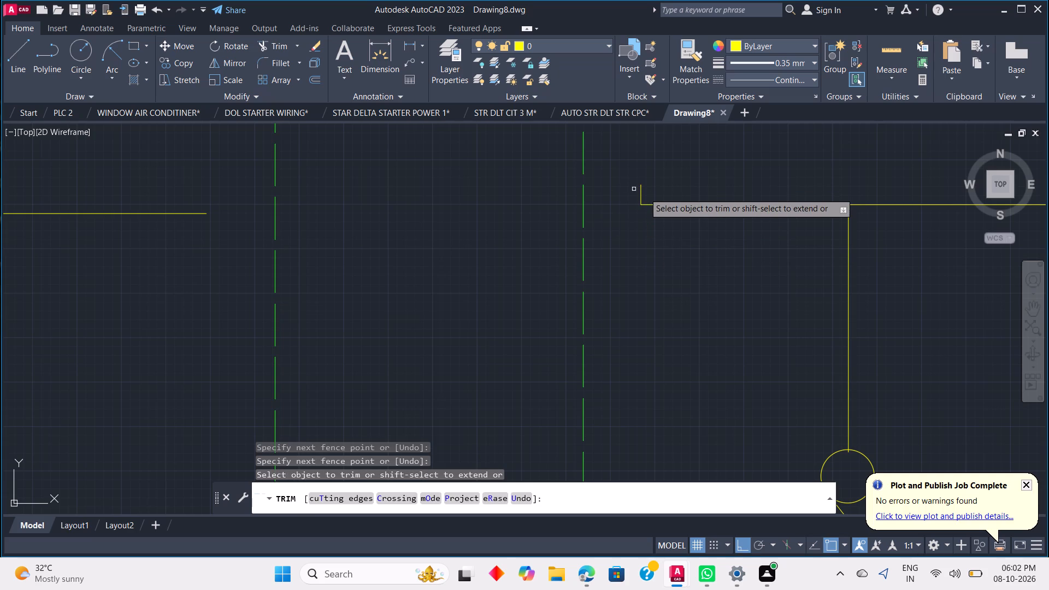
drag(647, 192, 630, 193)
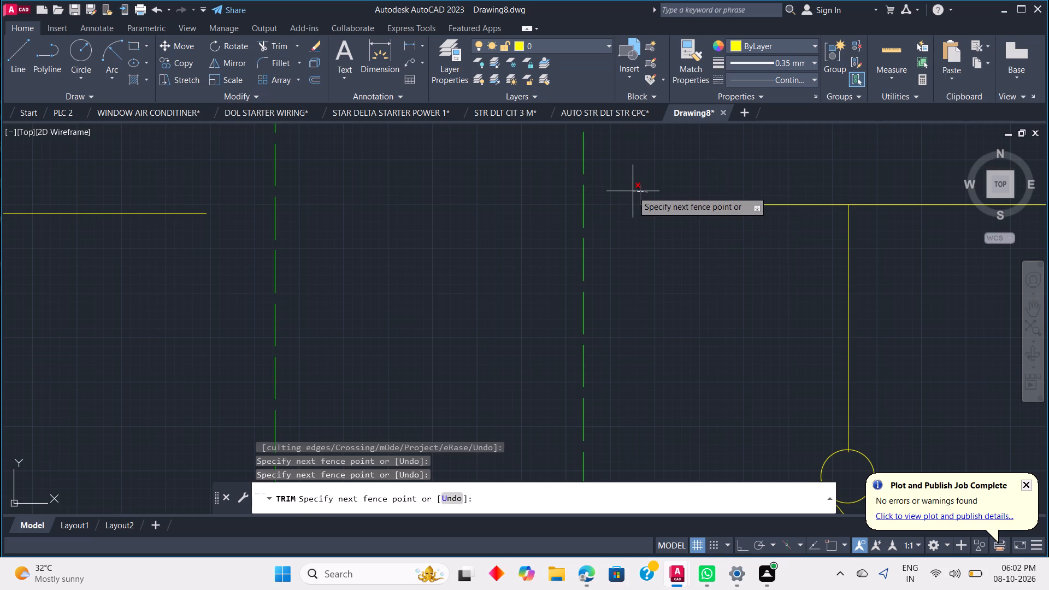
click(633, 191)
key(Escape)
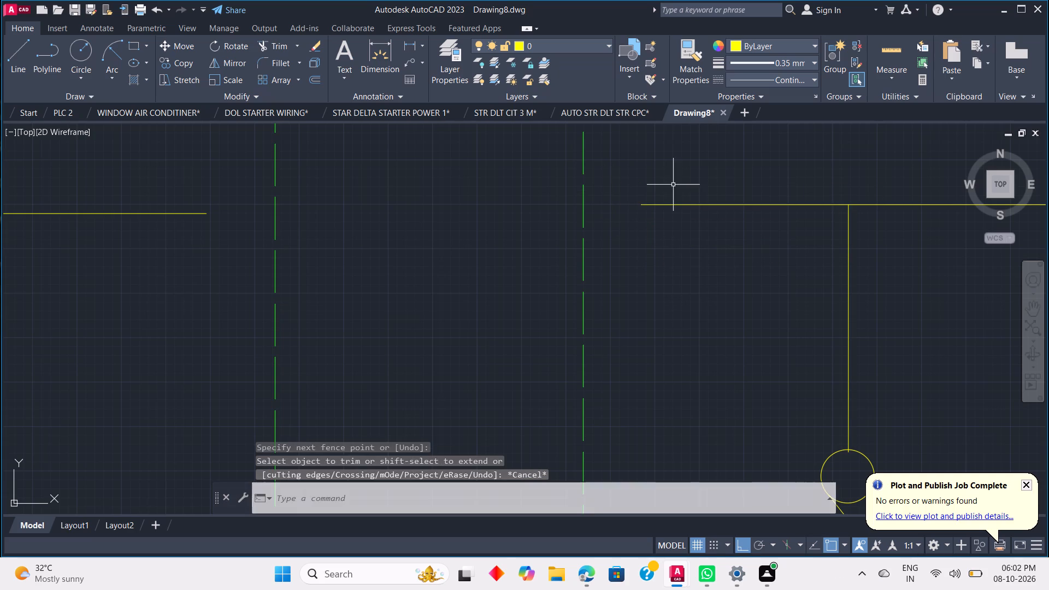
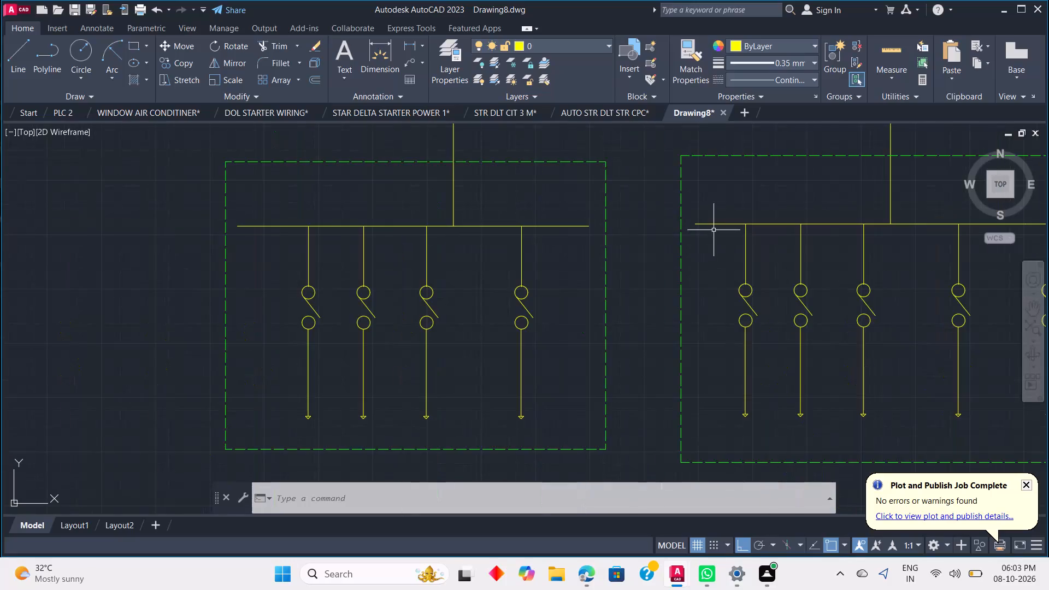
Review the whole diagram, including the supply line, both transformer feeders and the dashed rectangles.
scroll(840, 294, down, 1)
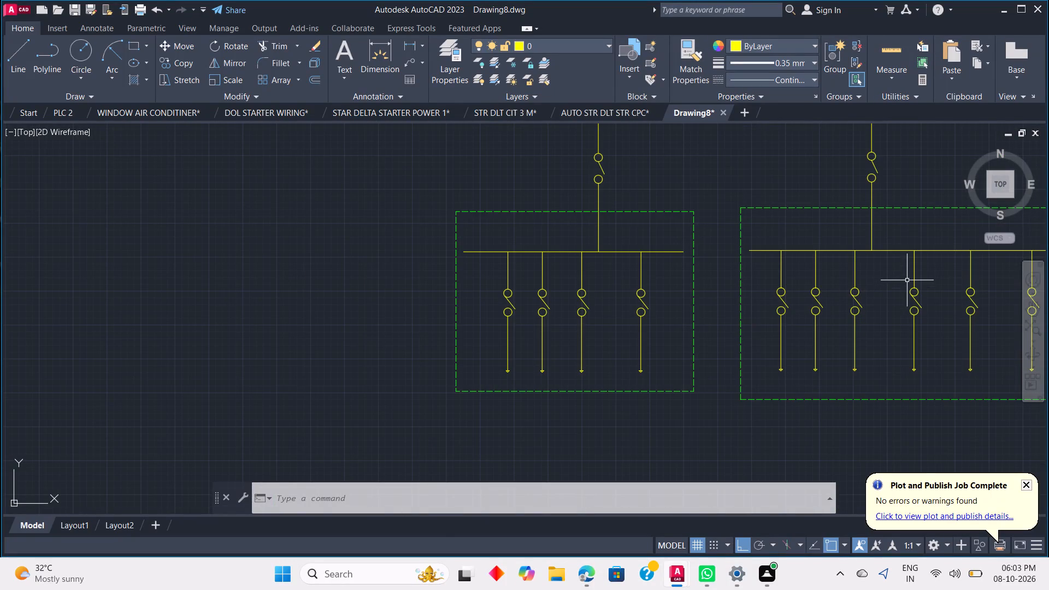
middle_click(879, 287)
middle_click(879, 287)
scroll(880, 286, down, 1)
middle_drag(880, 286, 845, 284)
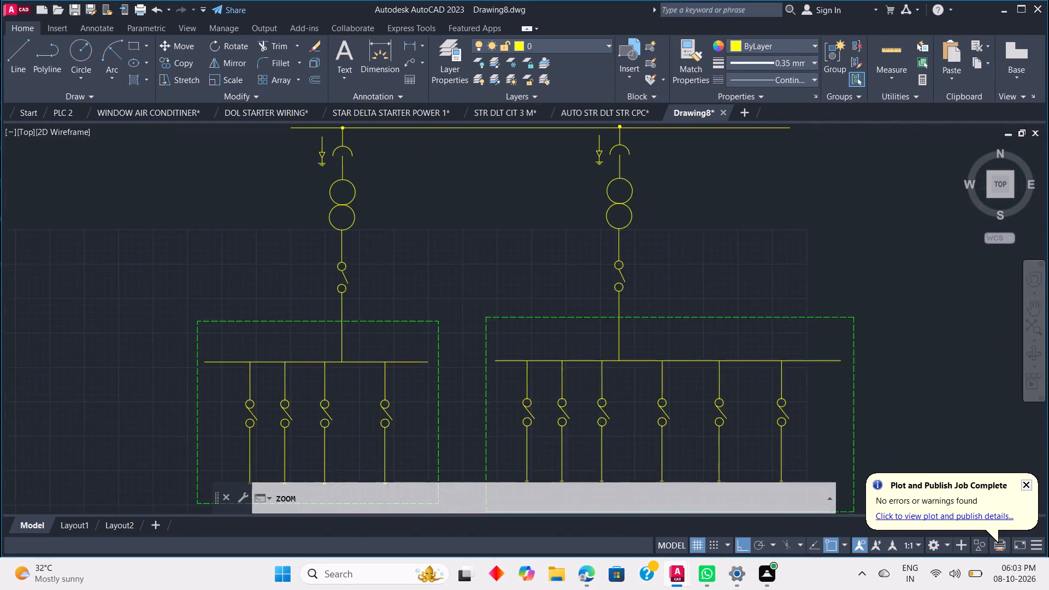
scroll(714, 324, up, 1)
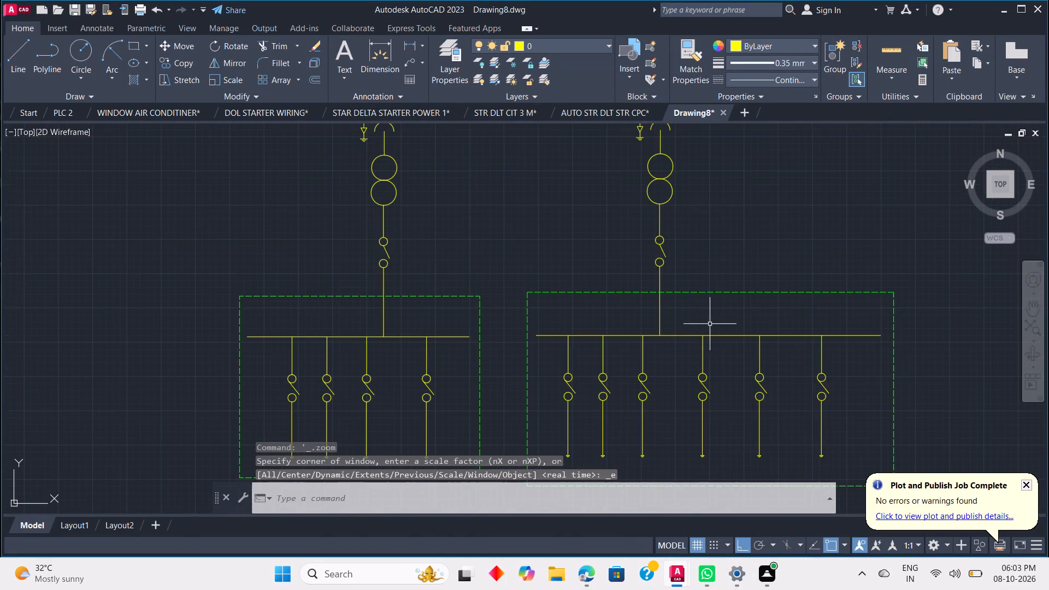
scroll(692, 335, down, 3)
scroll(697, 362, up, 1)
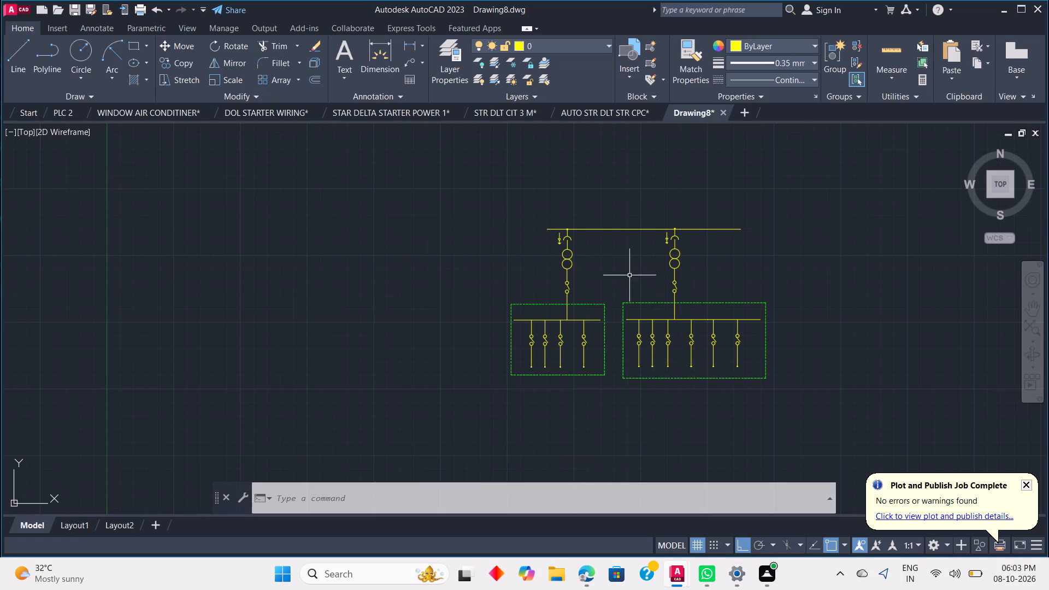
scroll(596, 257, up, 1)
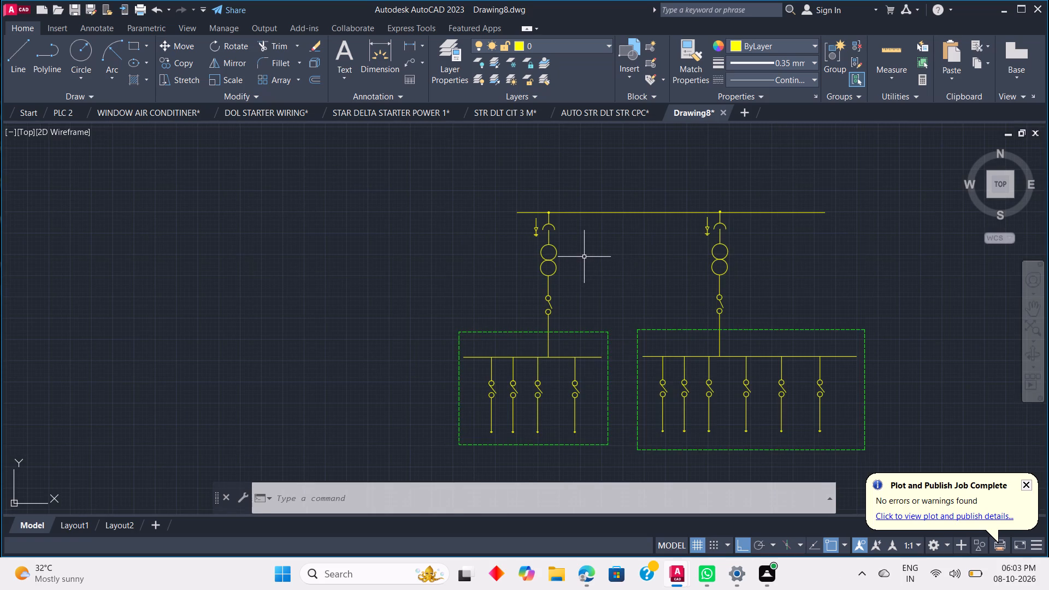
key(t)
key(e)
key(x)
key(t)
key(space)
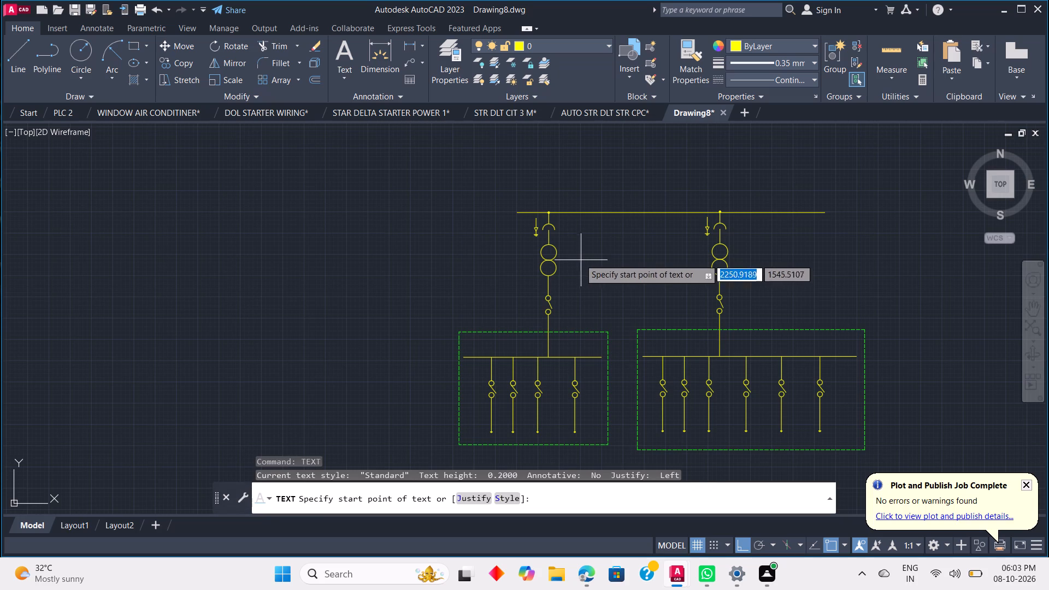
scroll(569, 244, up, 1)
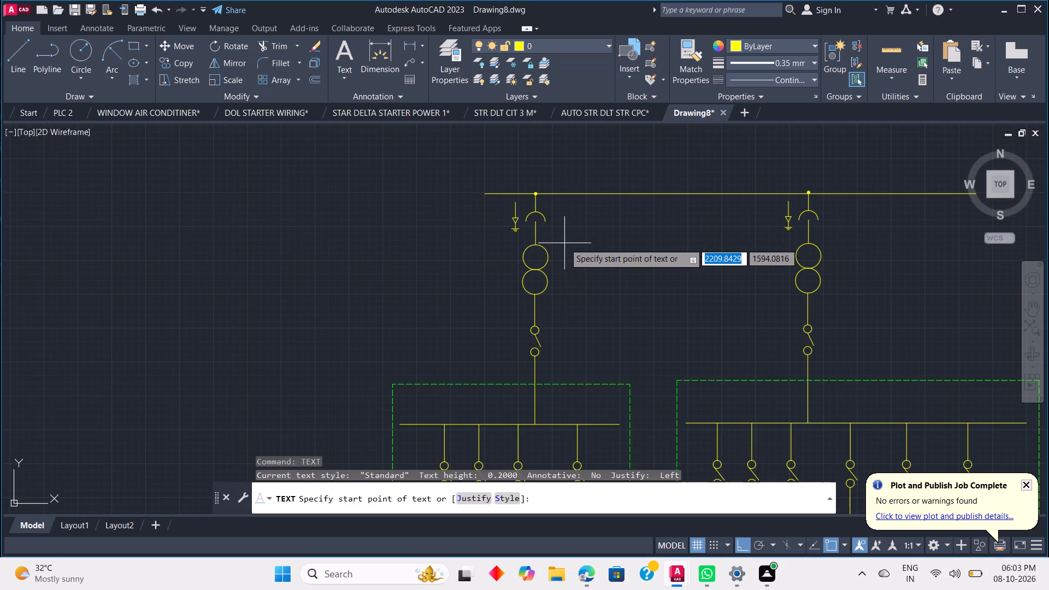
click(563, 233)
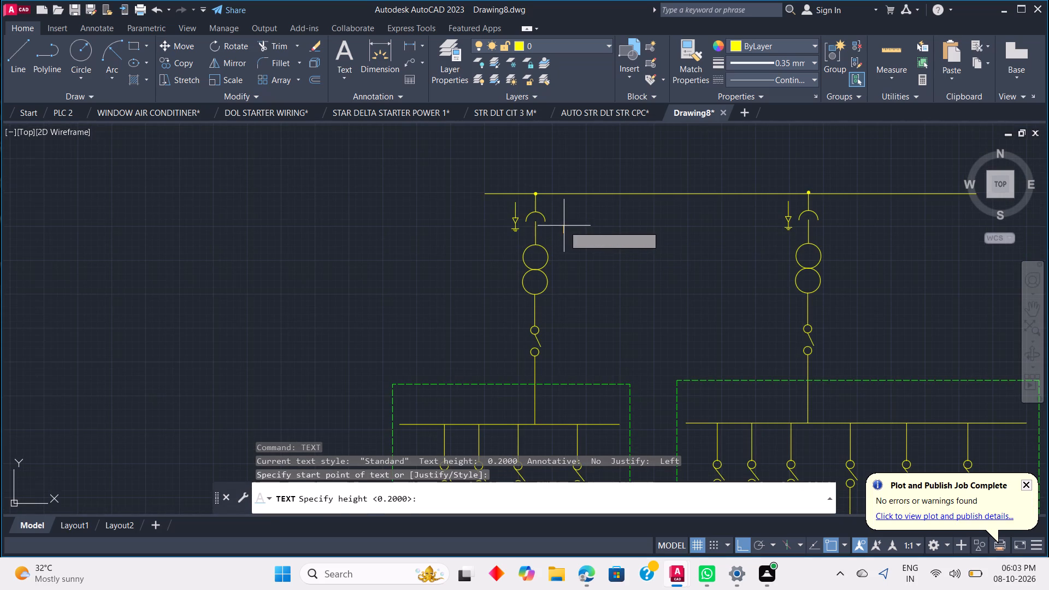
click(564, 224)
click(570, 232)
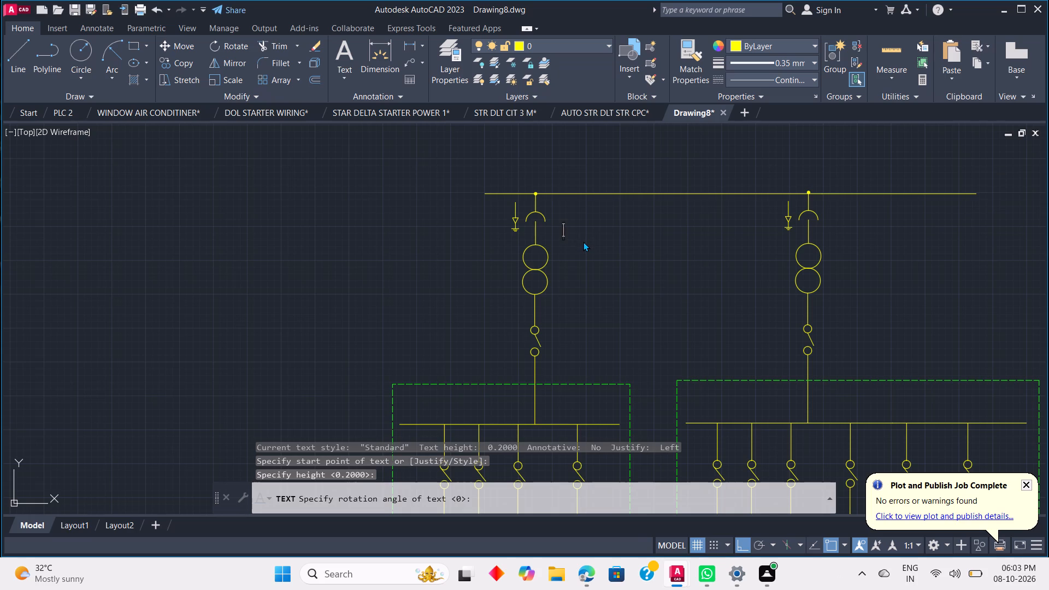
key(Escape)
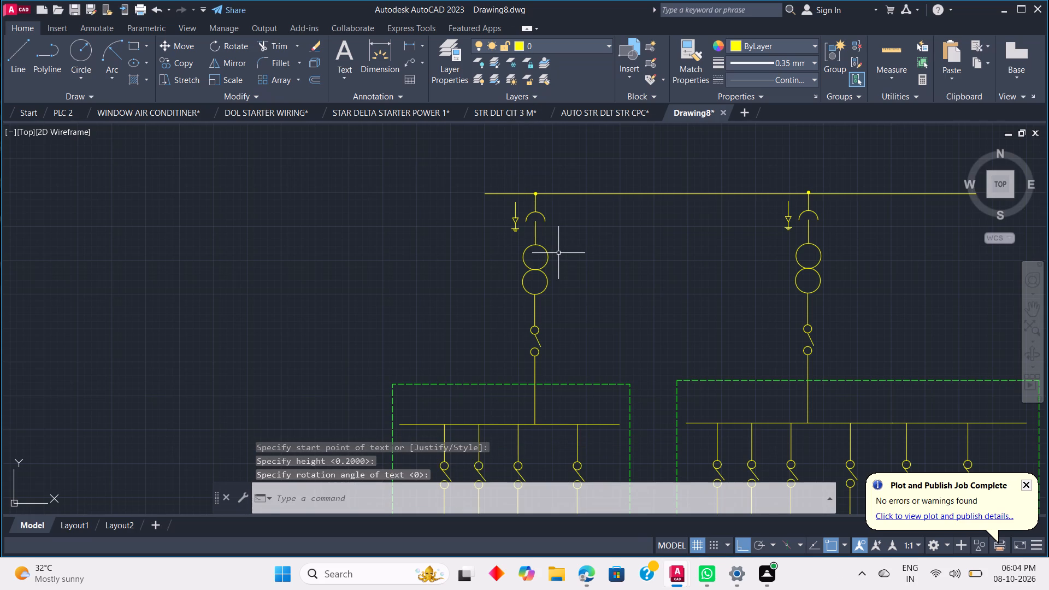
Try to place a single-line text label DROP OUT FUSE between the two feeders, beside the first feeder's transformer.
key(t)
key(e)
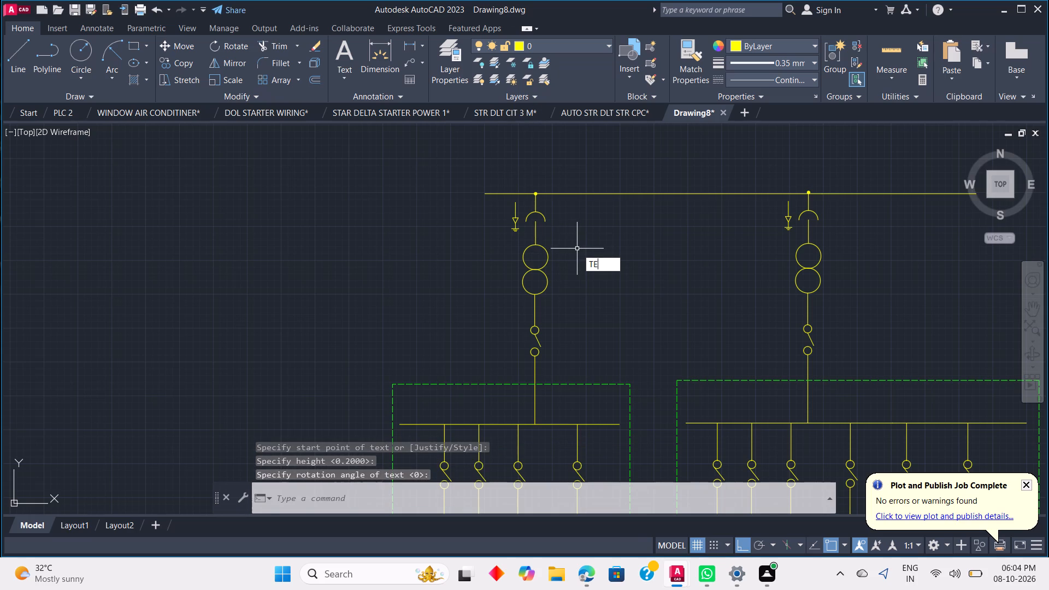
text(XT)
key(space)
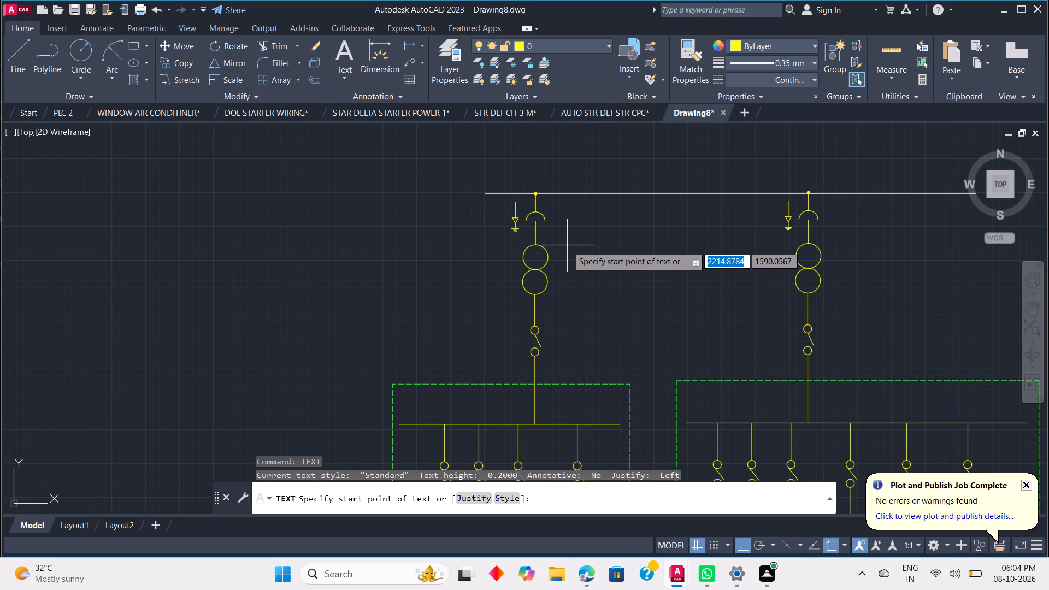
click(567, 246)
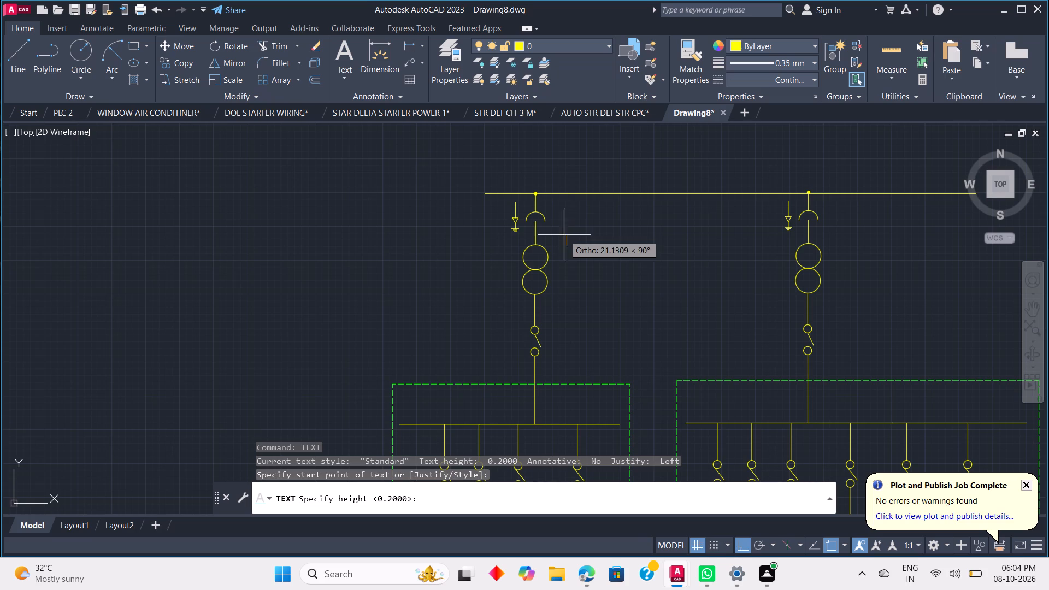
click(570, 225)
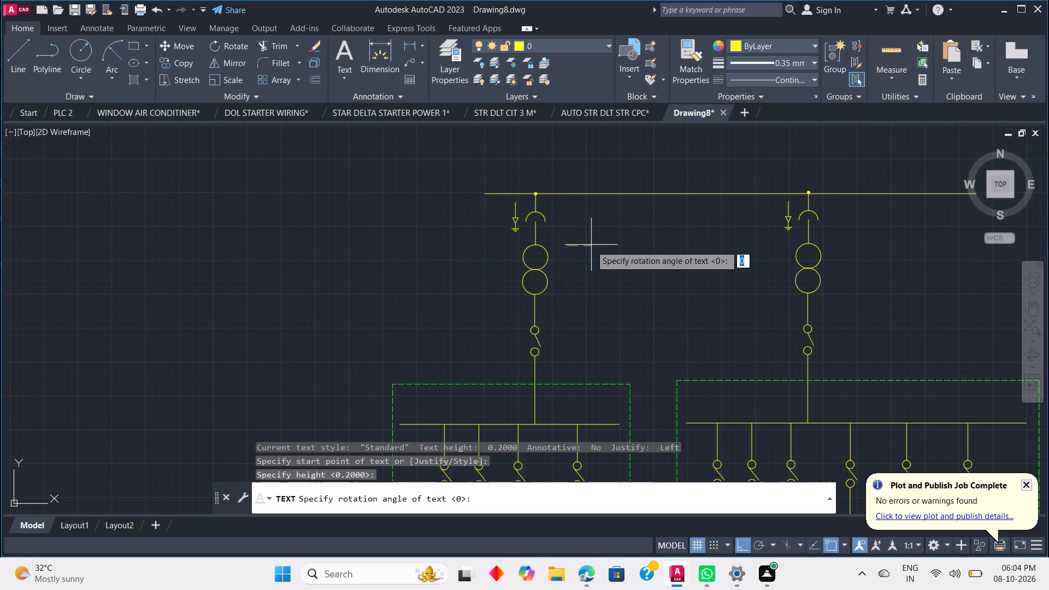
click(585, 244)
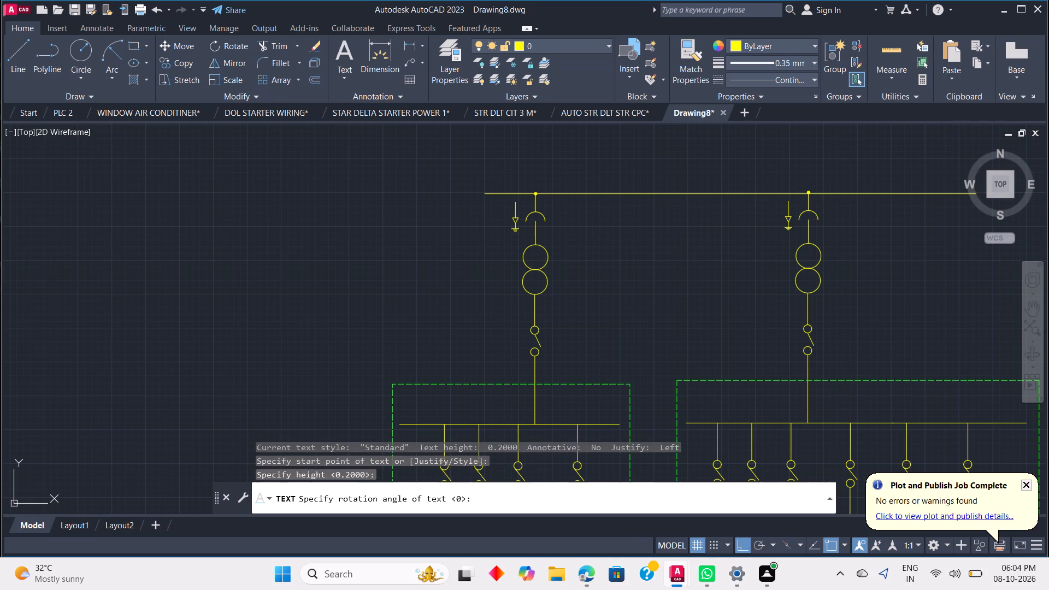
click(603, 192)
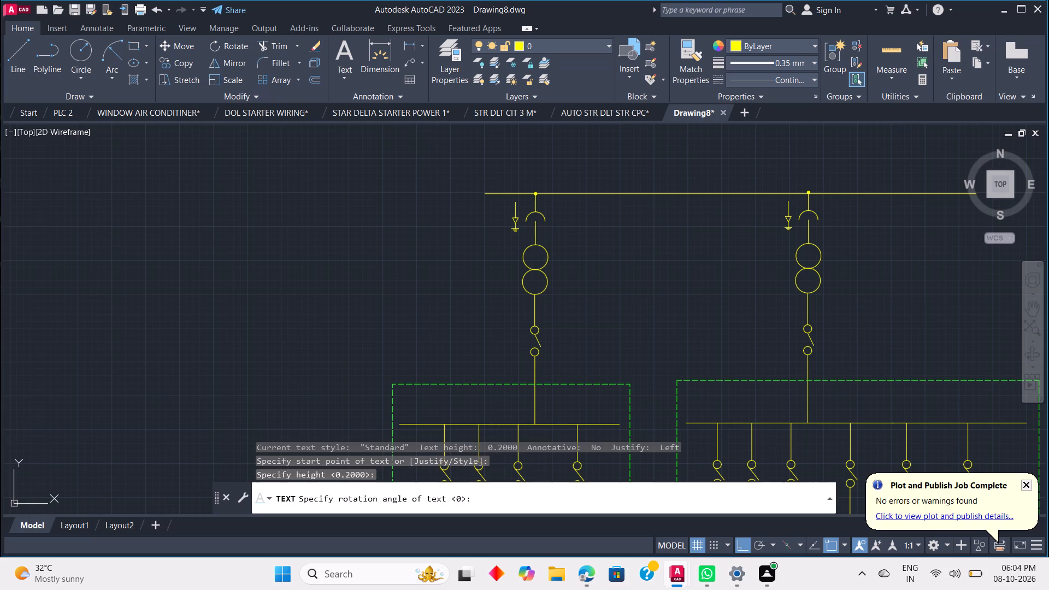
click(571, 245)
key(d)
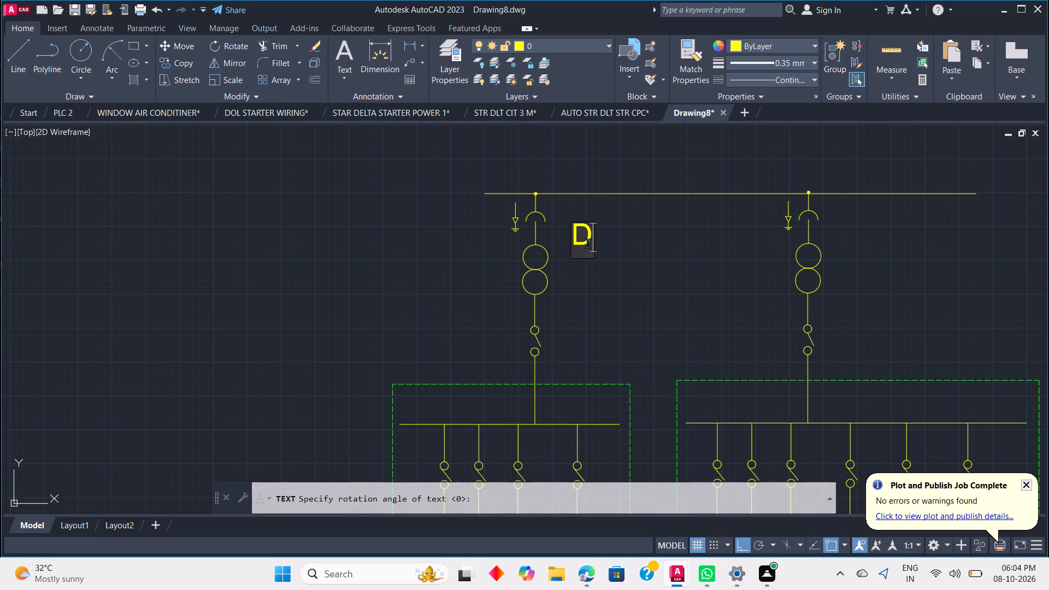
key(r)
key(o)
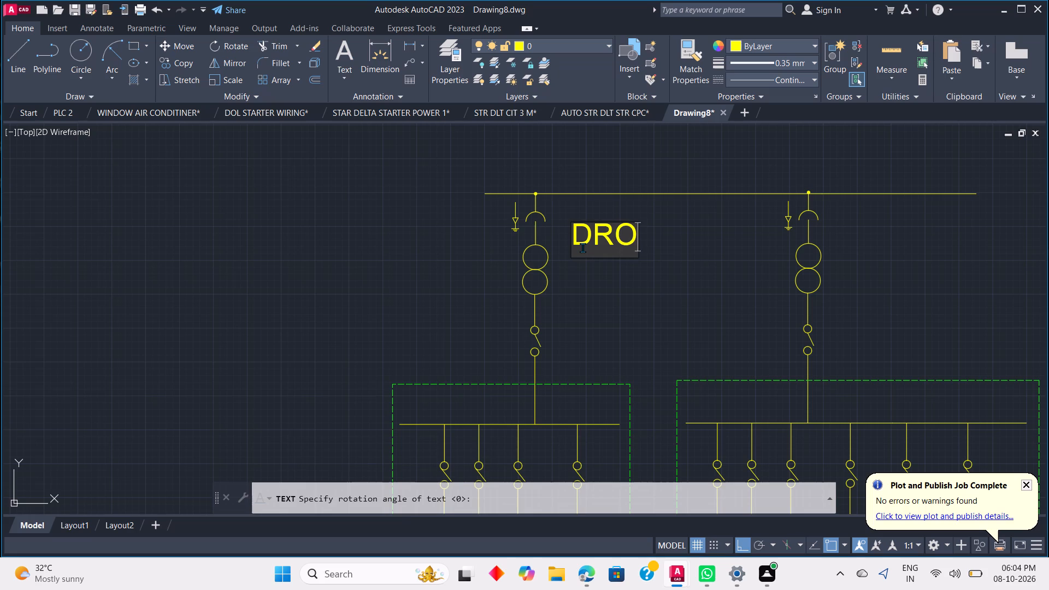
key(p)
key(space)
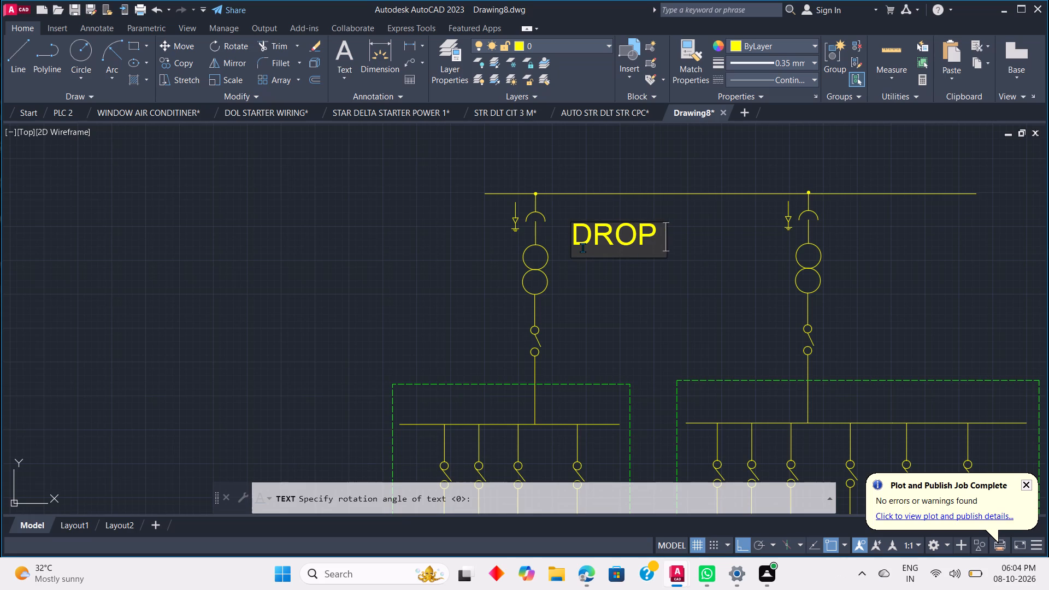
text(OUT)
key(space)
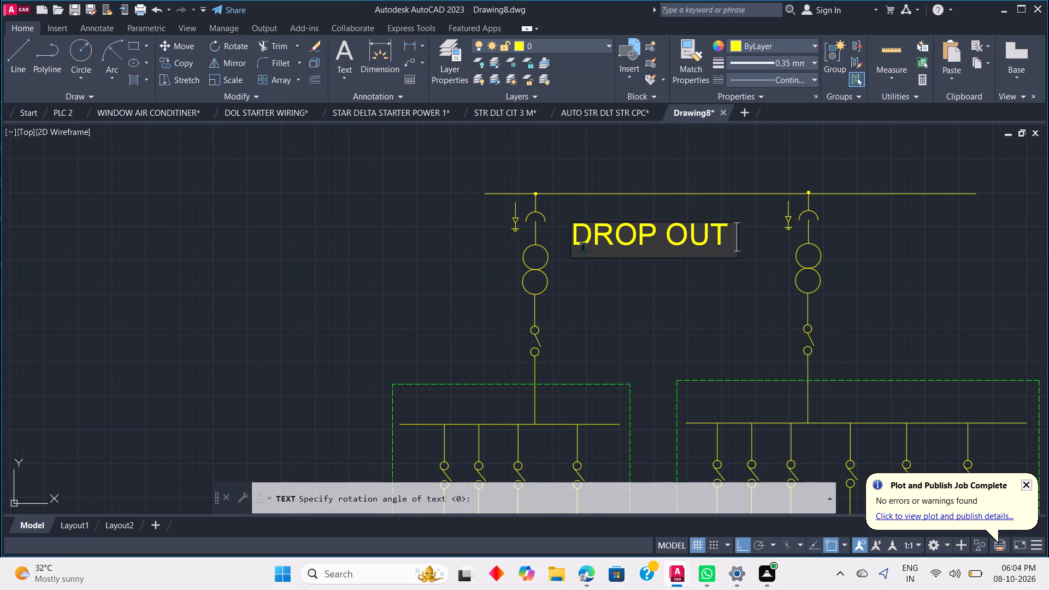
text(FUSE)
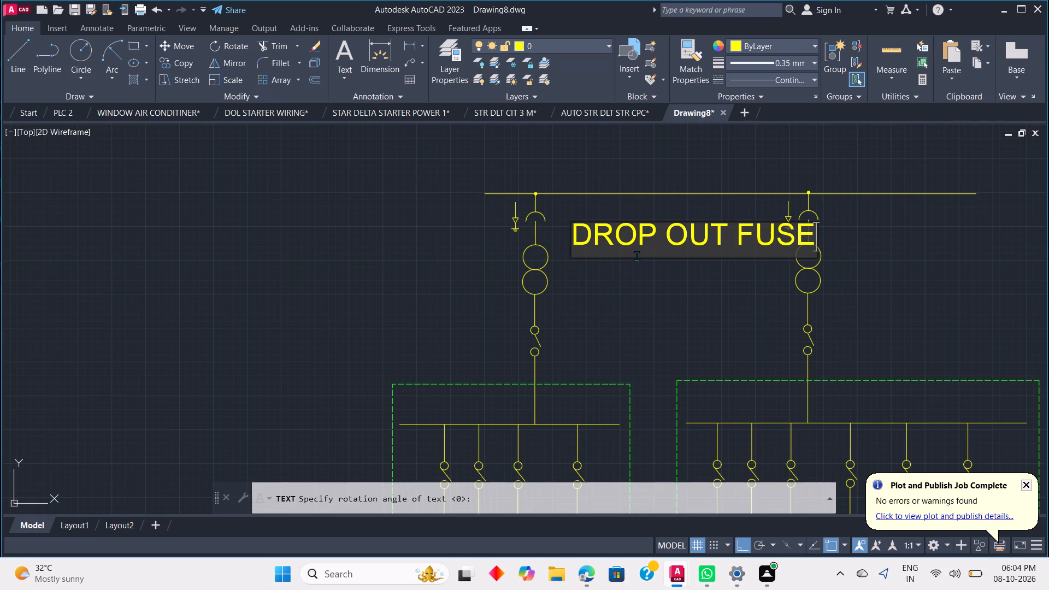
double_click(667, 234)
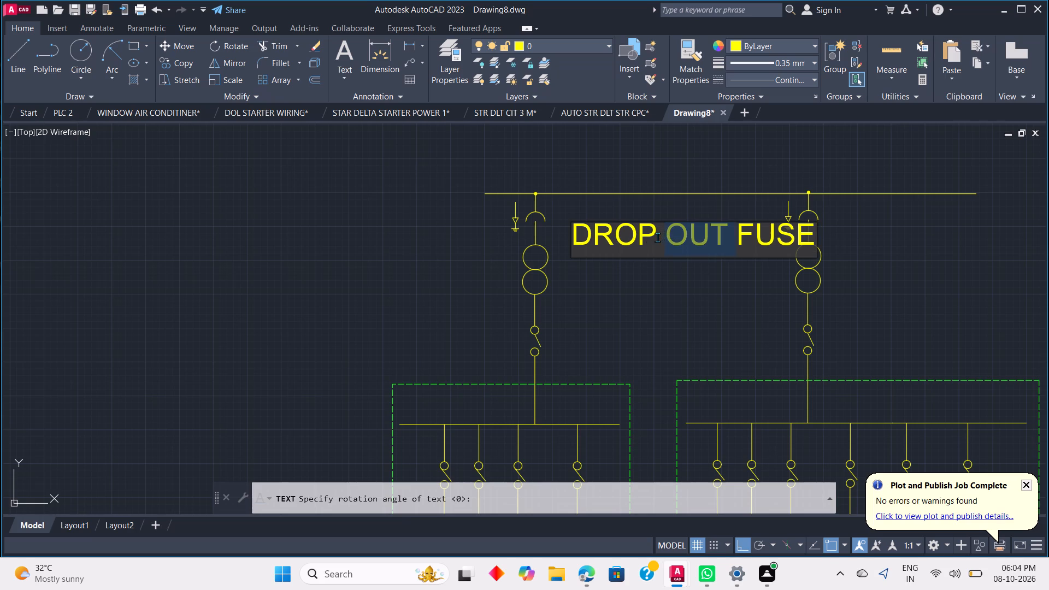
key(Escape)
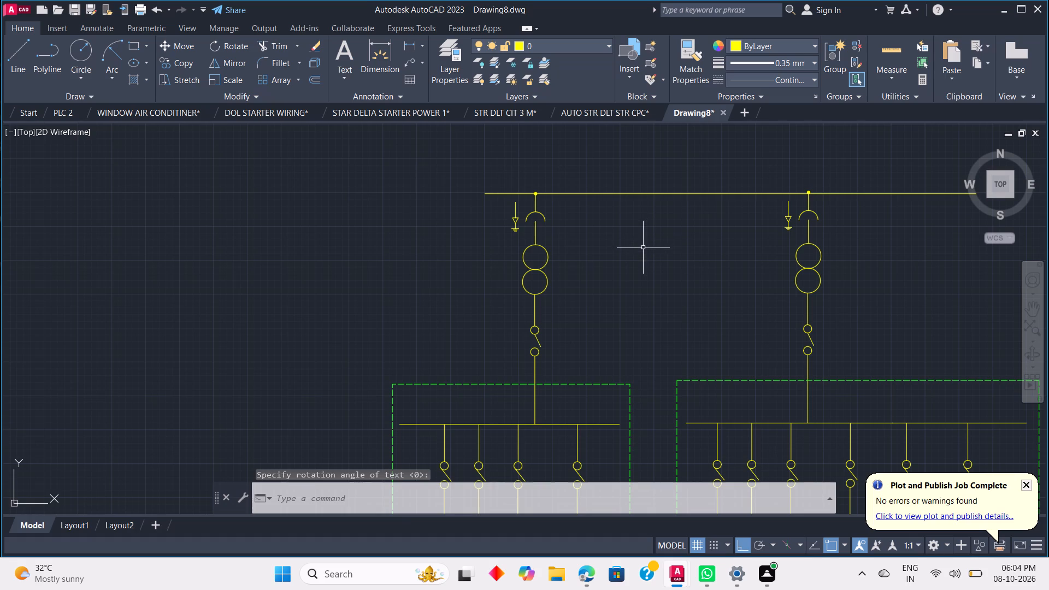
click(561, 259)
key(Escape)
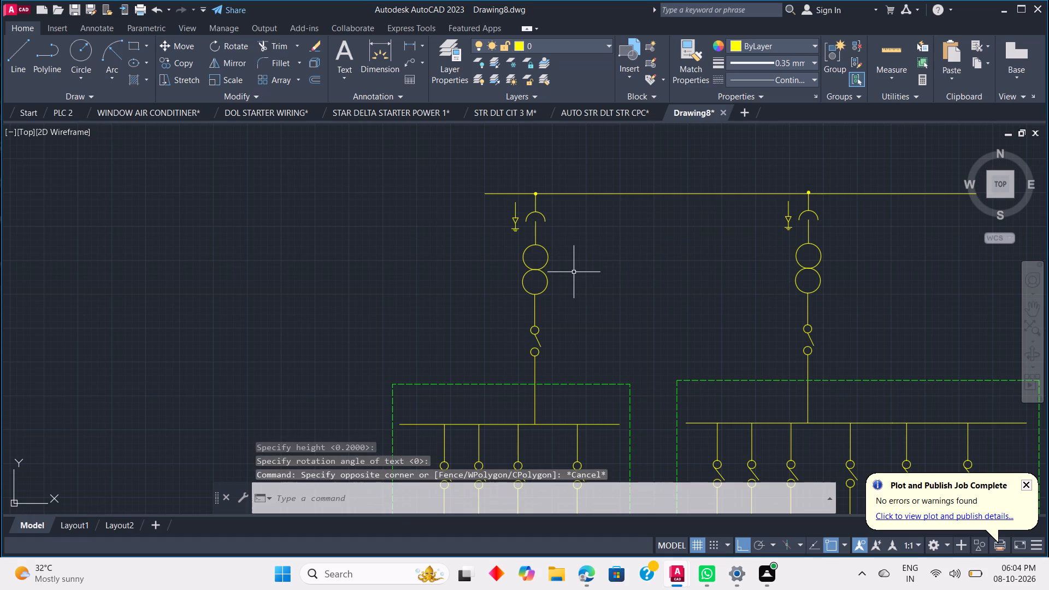
Add the horizontal single-line text DROP OUT FUSE beside the first feeder's arc symbol, just below the supply line.
text(TE)
text(XT)
key(space)
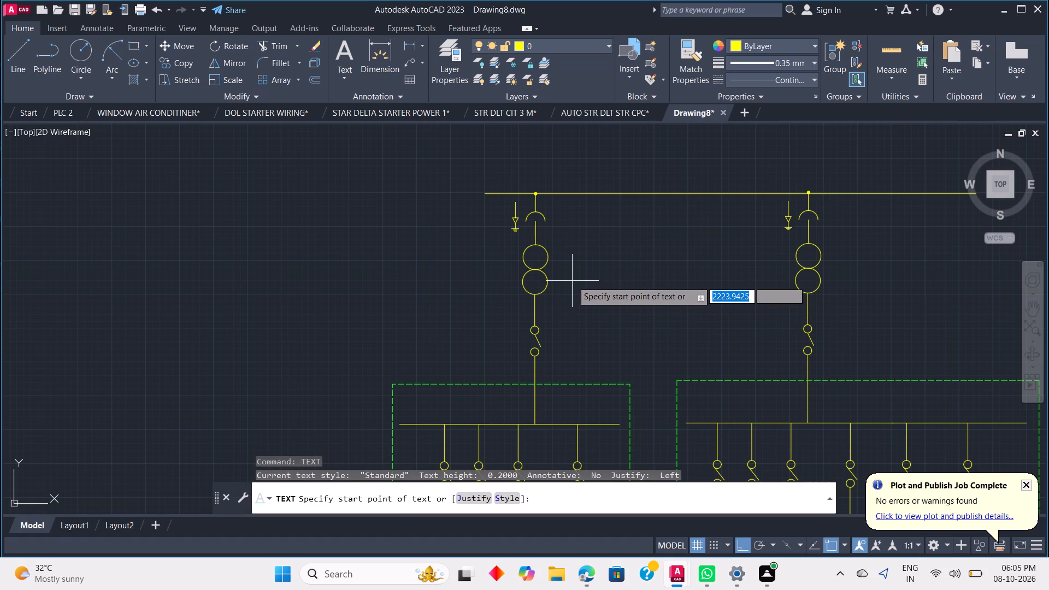
click(557, 237)
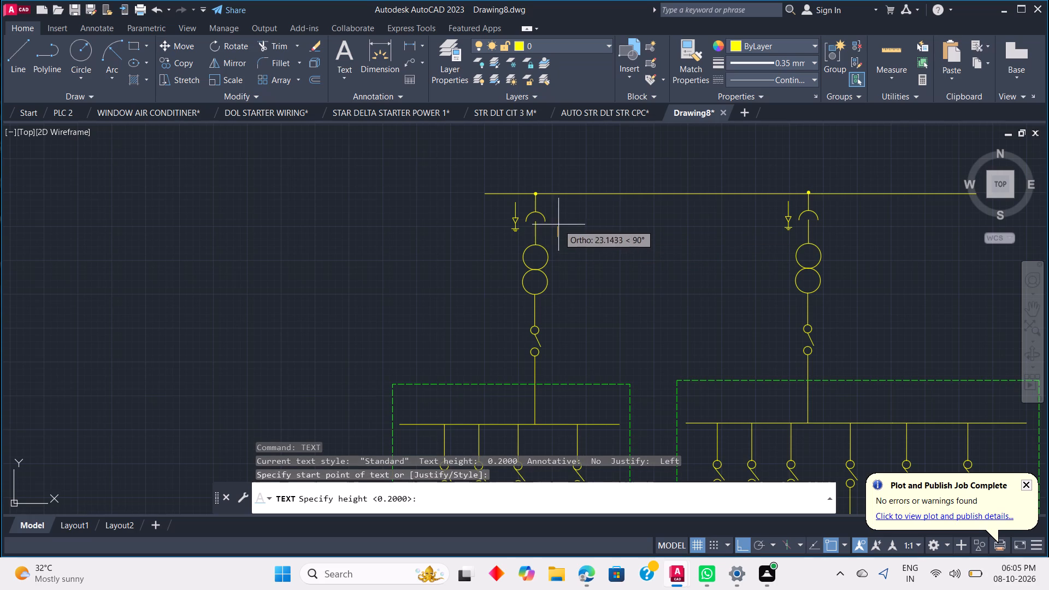
click(558, 219)
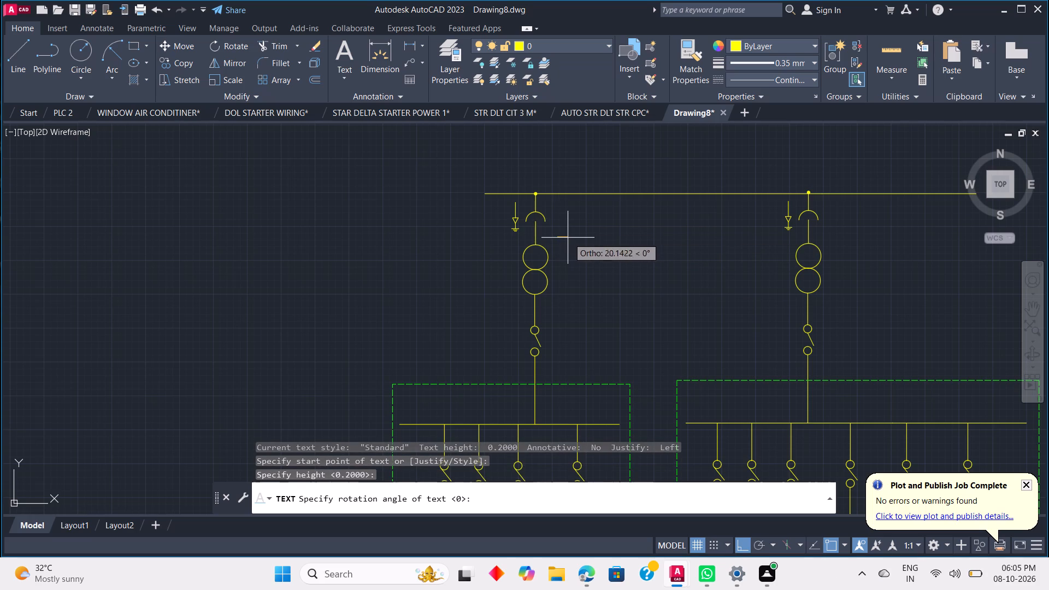
click(565, 238)
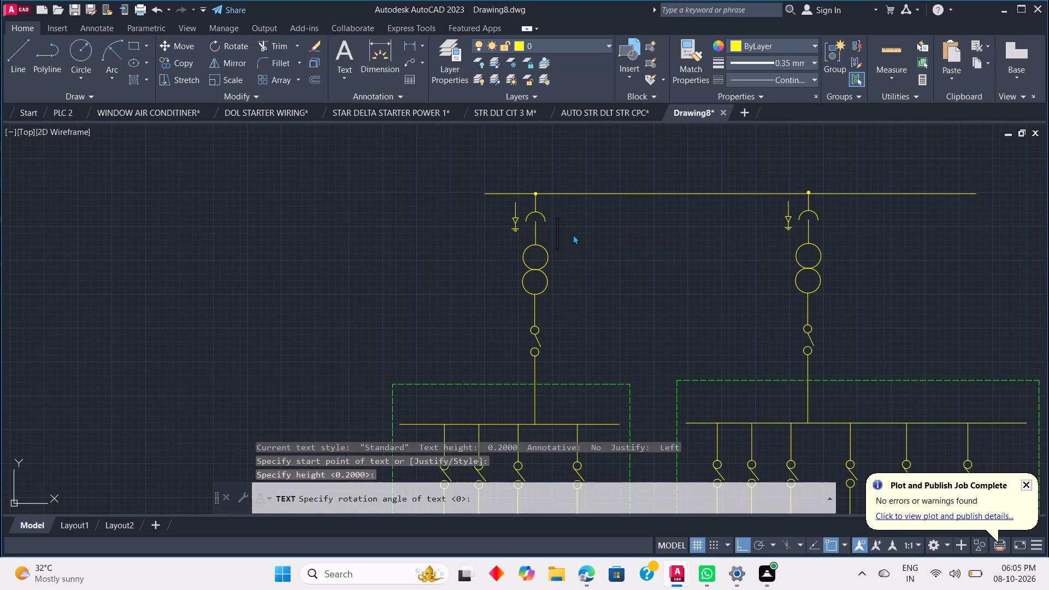
key(d)
key(r)
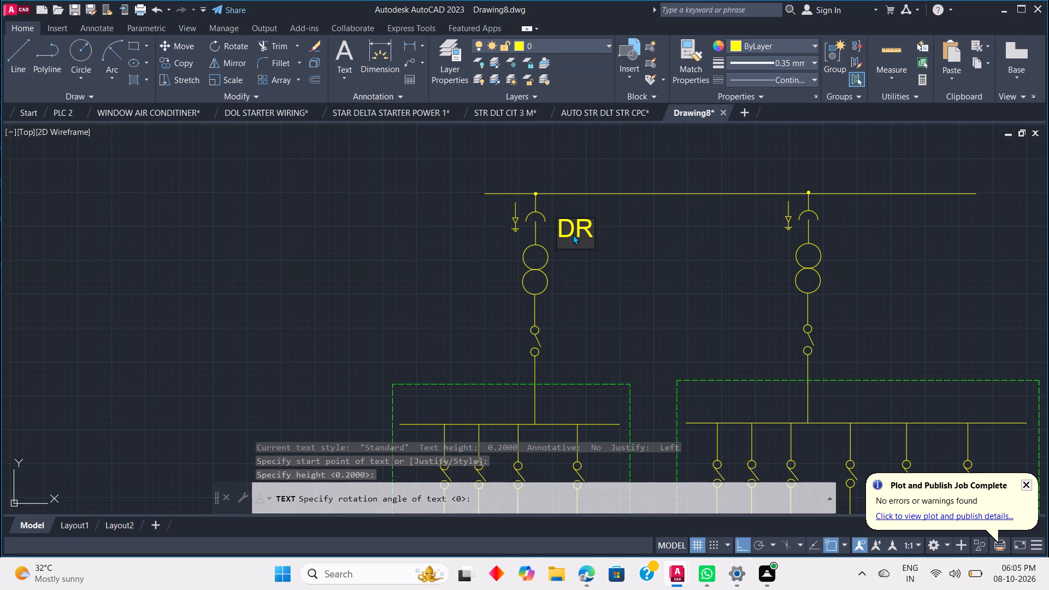
text(OP)
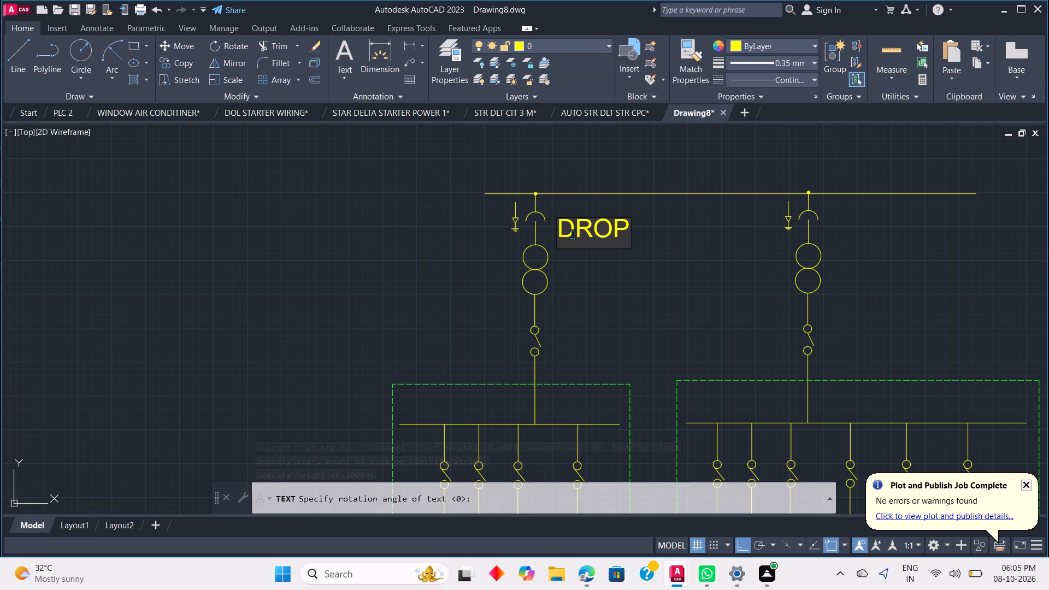
key(space)
text(OUT)
key(space)
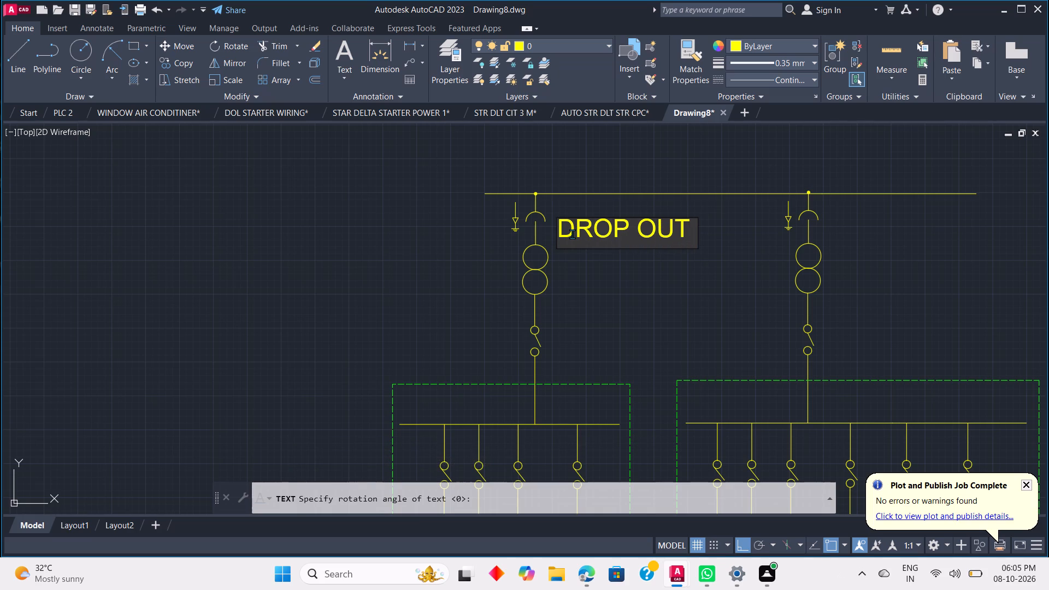
text(FU)
text(SE)
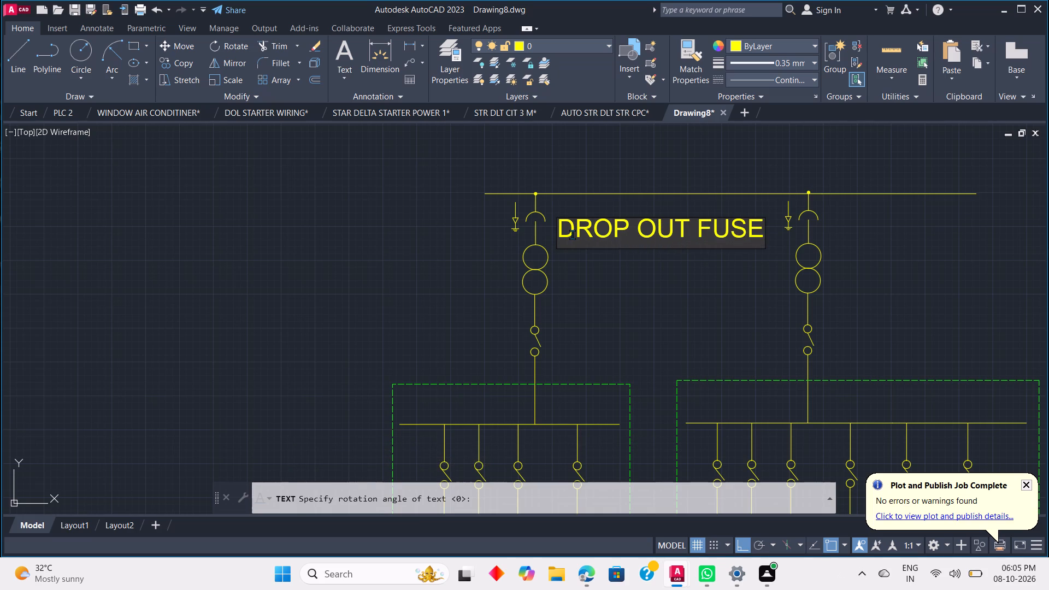
Add the text label DROP OUT FUSE beside the second feeder's arc symbol, just below the supply line.
scroll(570, 270, down, 2)
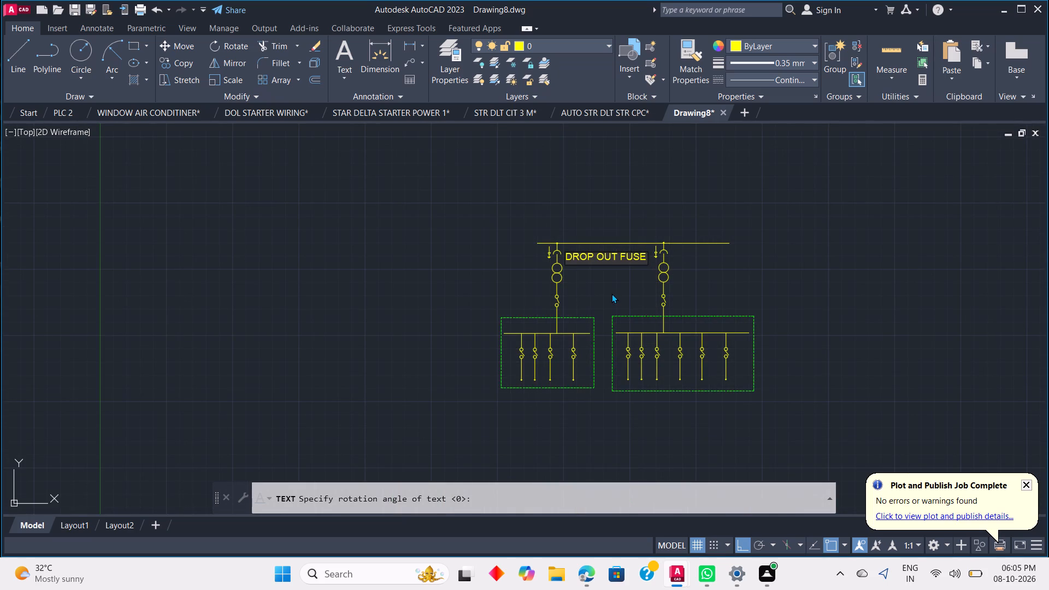
click(675, 259)
text(DROP)
key(space)
key(o)
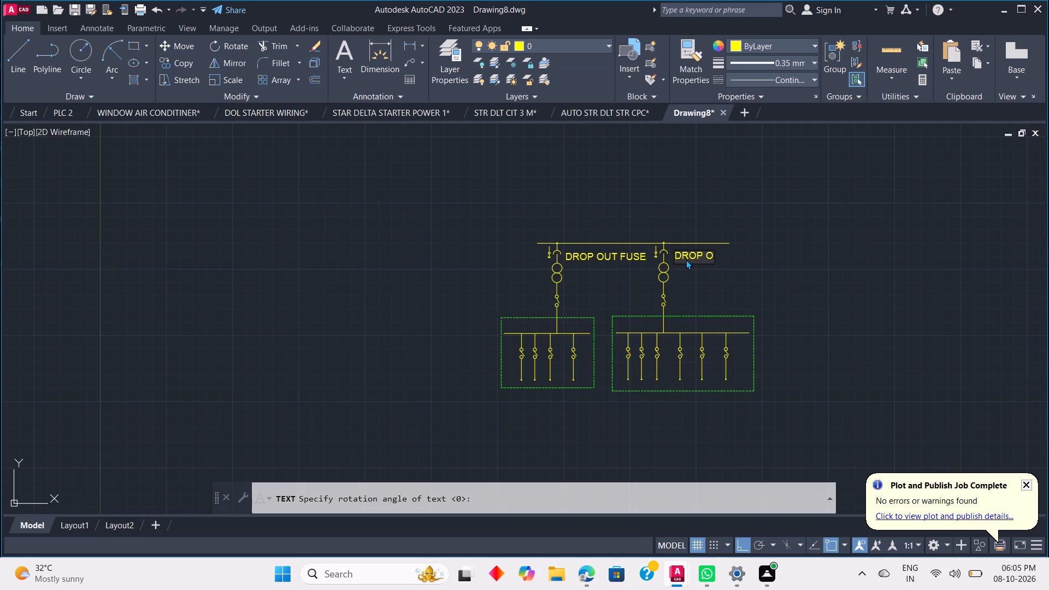
text(UT FUSE)
Add the text label TR-2 1250 KVA beside the second feeder's transformer circles, below its DROP OUT FUSE label.
scroll(674, 275, up, 1)
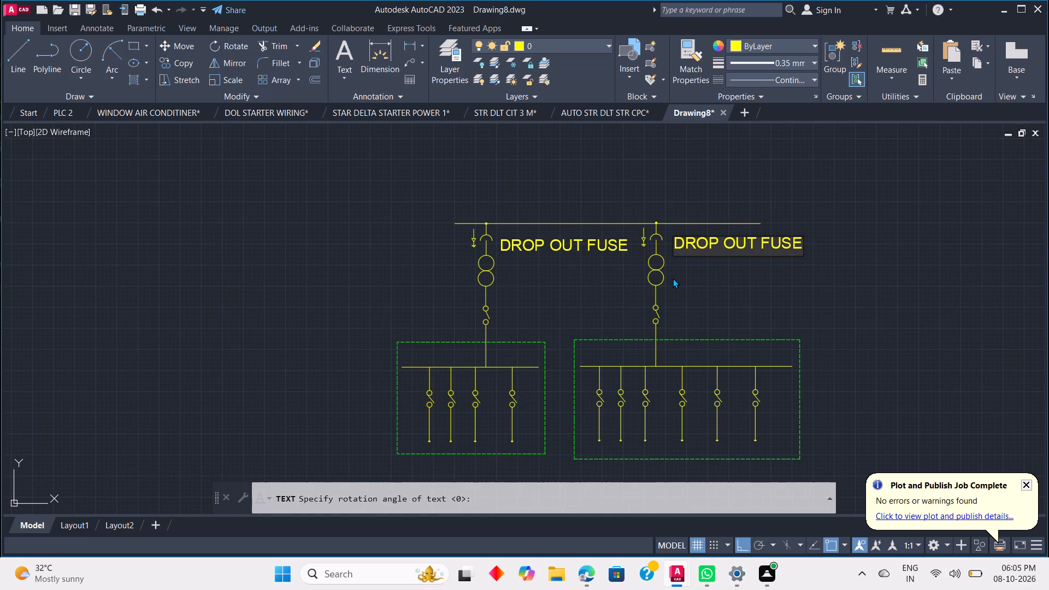
click(673, 278)
text(TR)
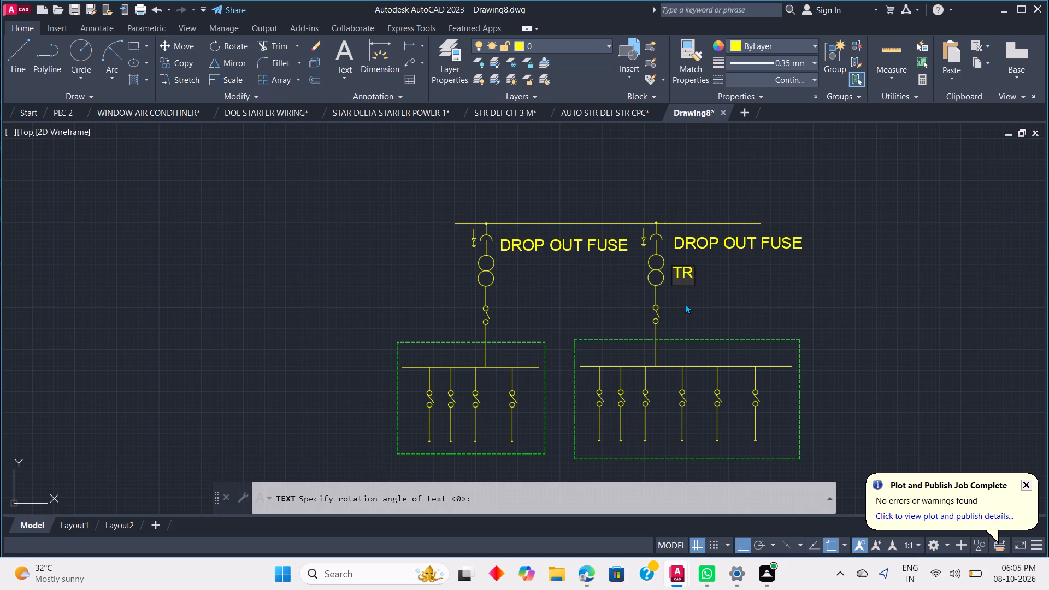
key(minus)
key(2)
key(space)
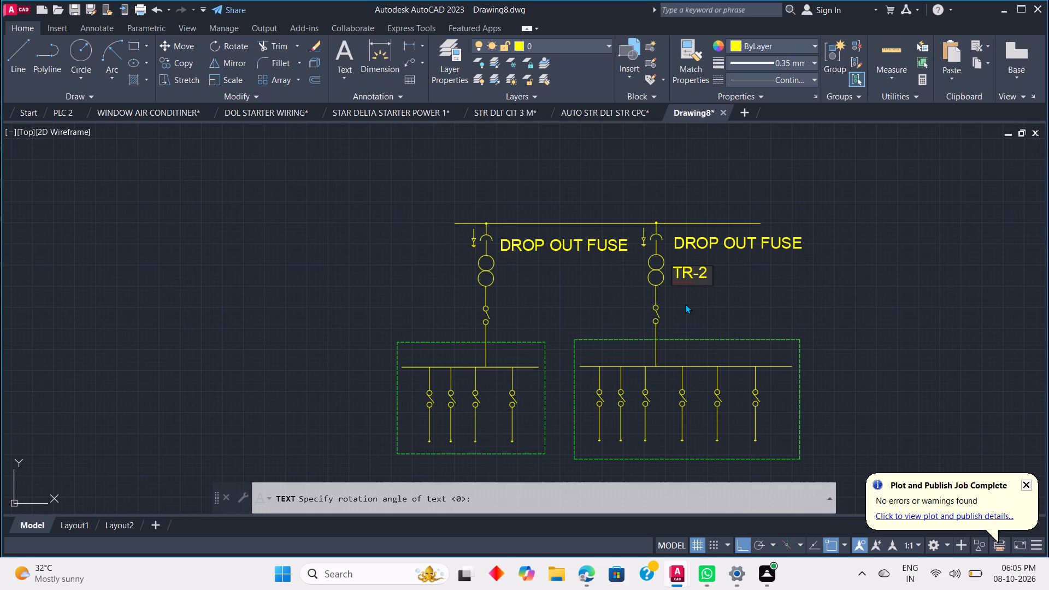
text(12)
text(50)
key(space)
text(K)
text(VA)
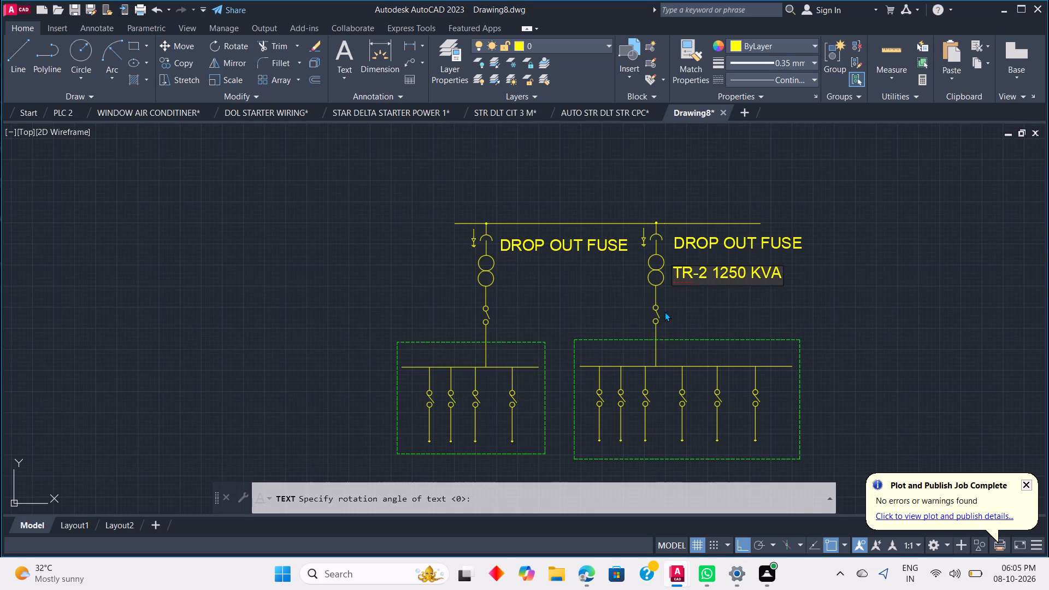
Label the second feeder's main switch Q0, placing the text beside the line just above the switch.
scroll(664, 307, up, 2)
click(656, 294)
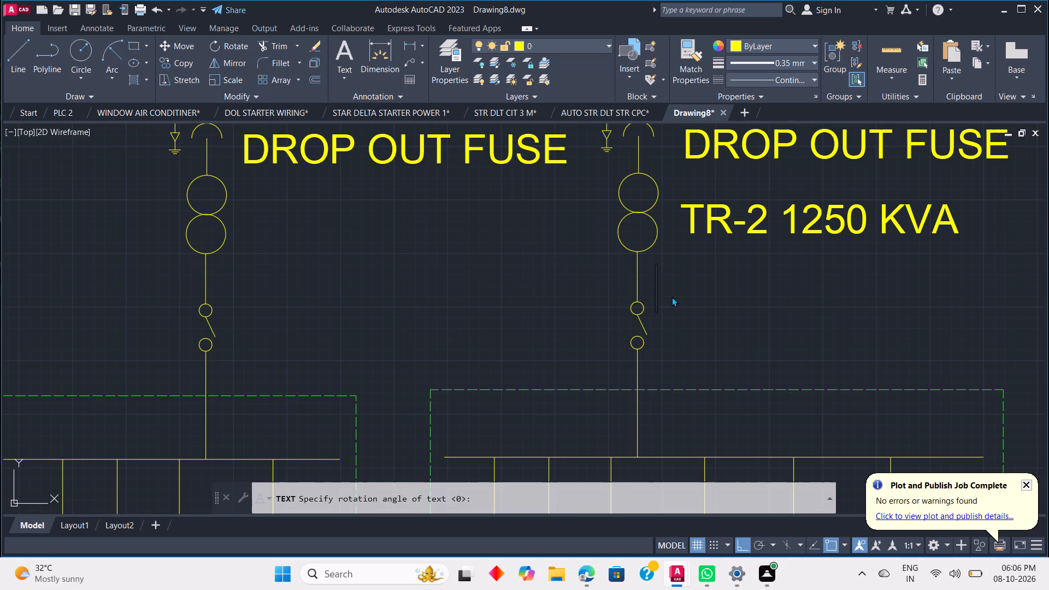
key(q)
key(0)
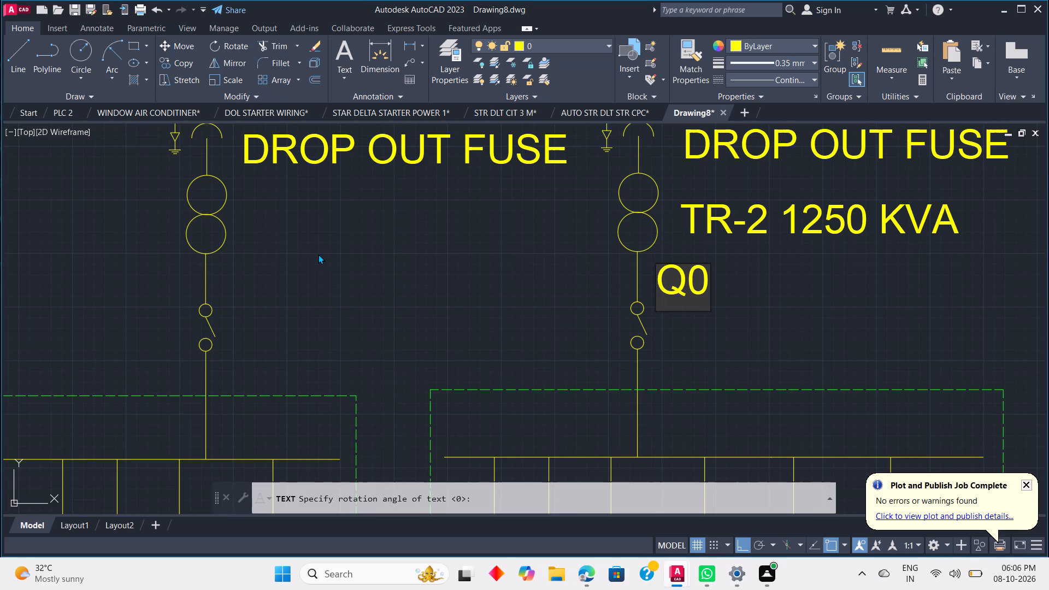
Add the text label TR-1 630 KVA beside the first feeder's transformer circles, below its DROP OUT FUSE label.
click(249, 218)
text(TR)
key(space)
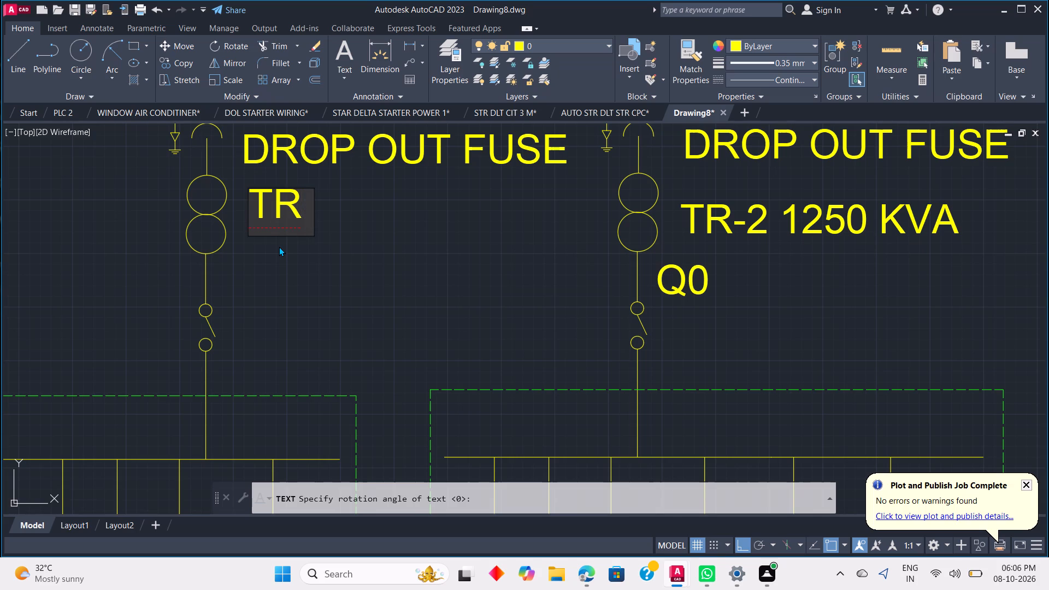
key(BackSpace)
text(-1)
key(space)
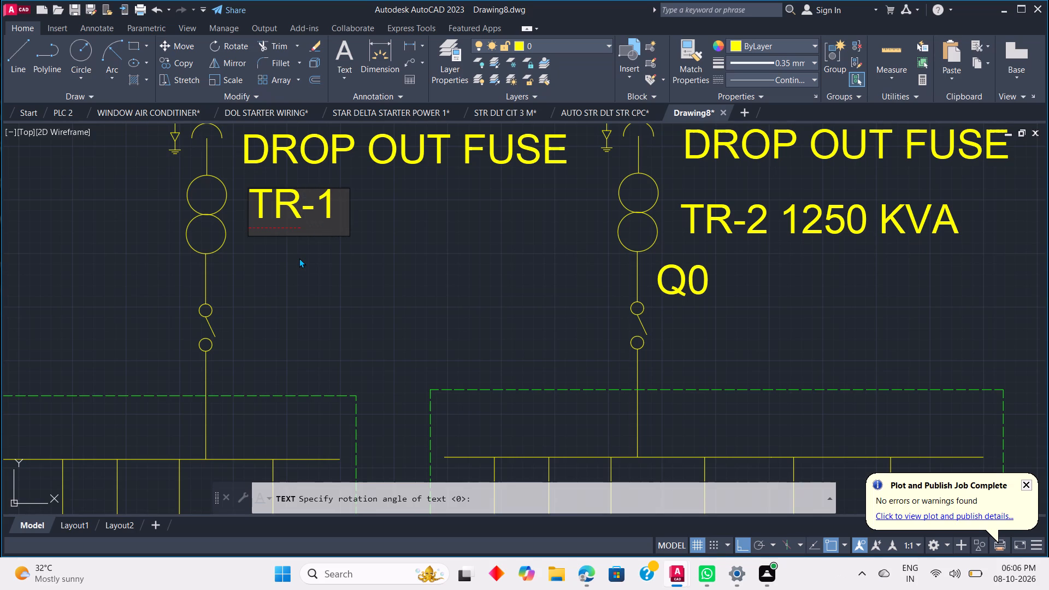
text(630)
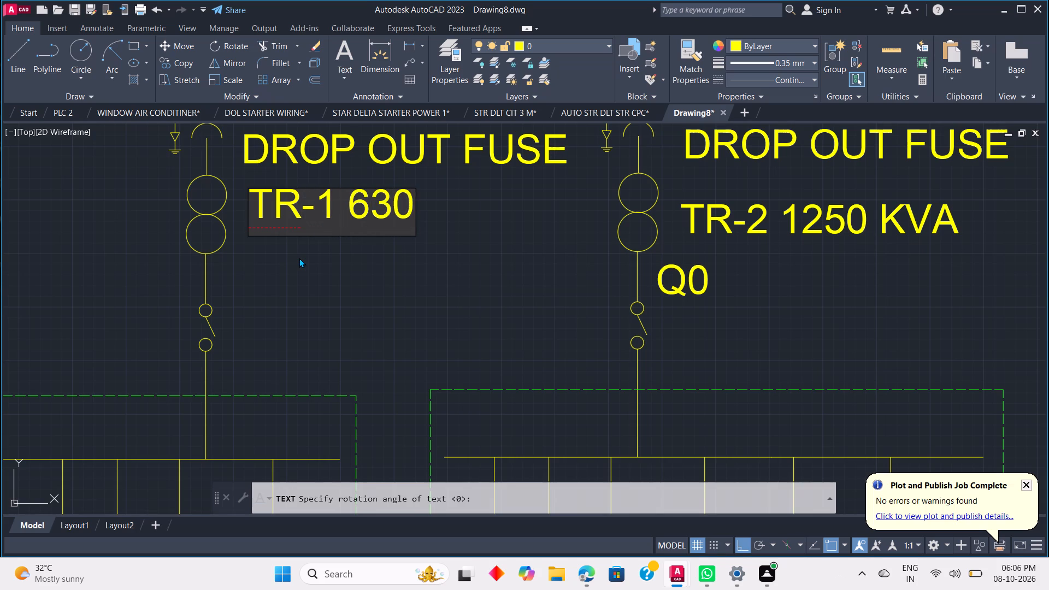
key(space)
text(KY)
key(BackSpace)
text(VA)
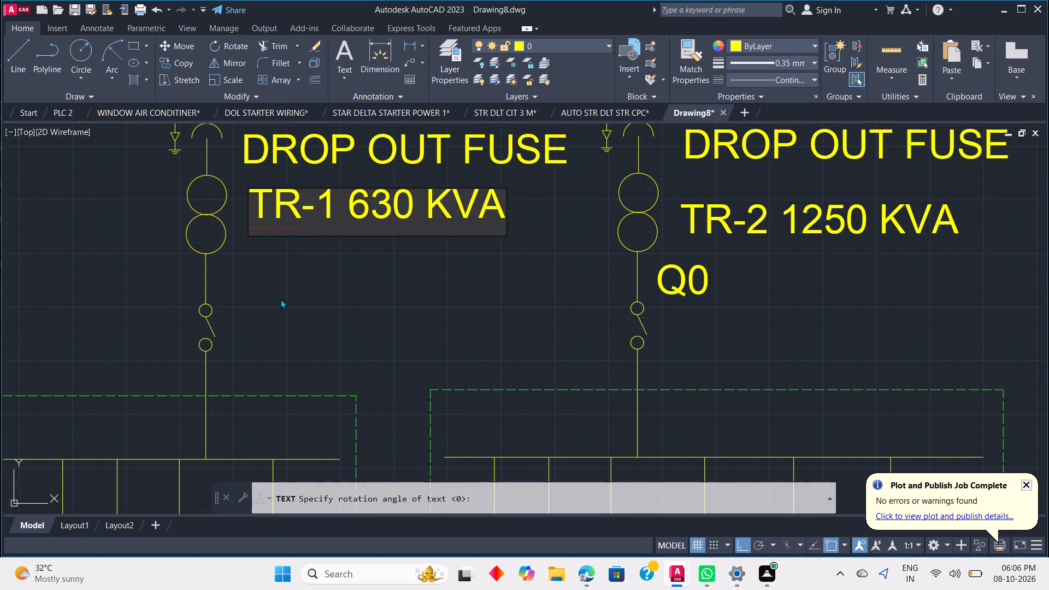
Label the first feeder's main switch Q0, placing the text beside the switch's upper circle.
click(226, 314)
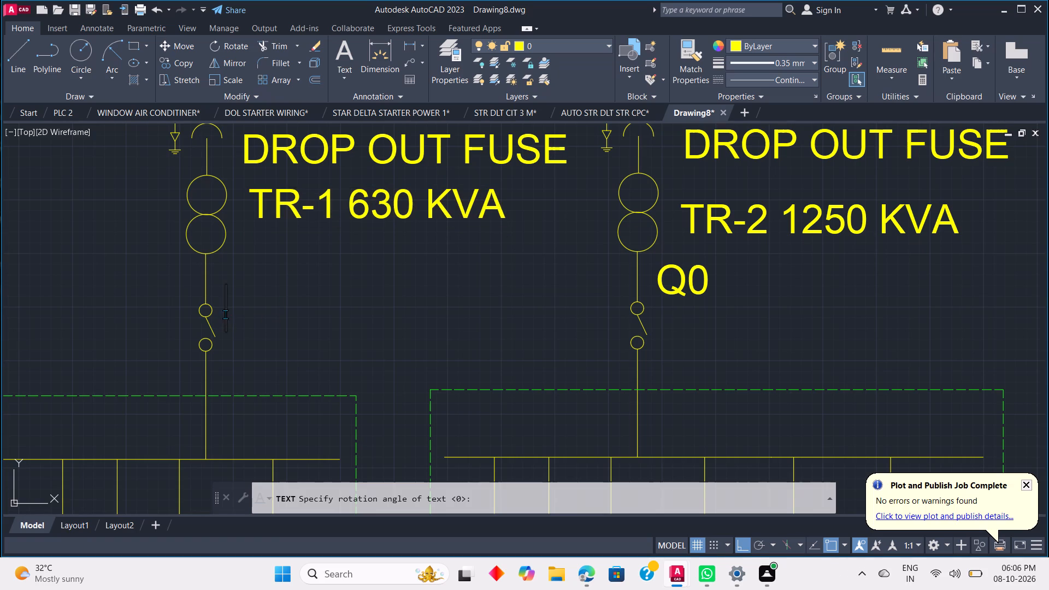
text(Q0)
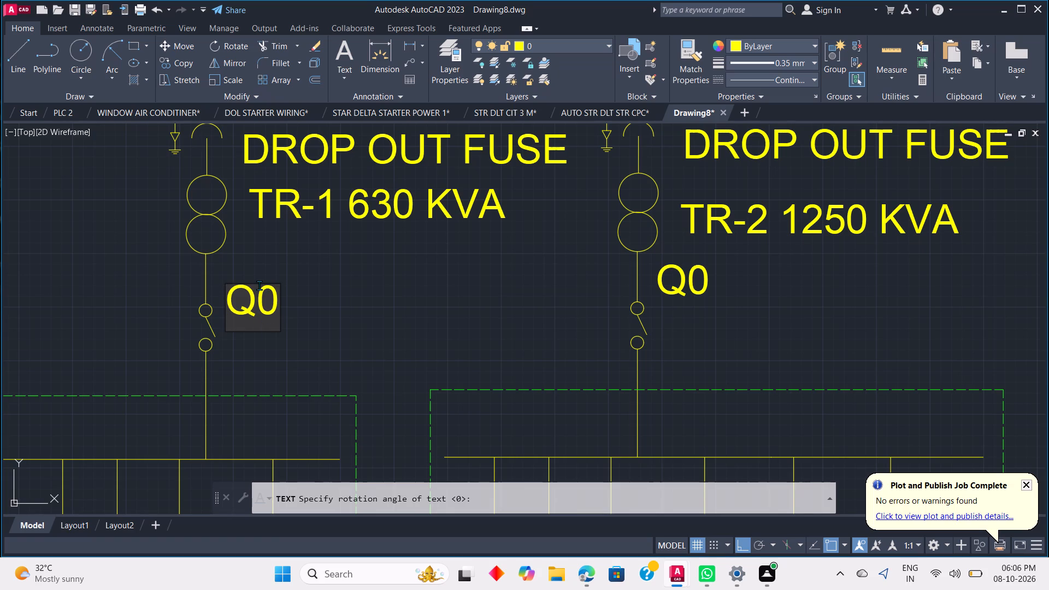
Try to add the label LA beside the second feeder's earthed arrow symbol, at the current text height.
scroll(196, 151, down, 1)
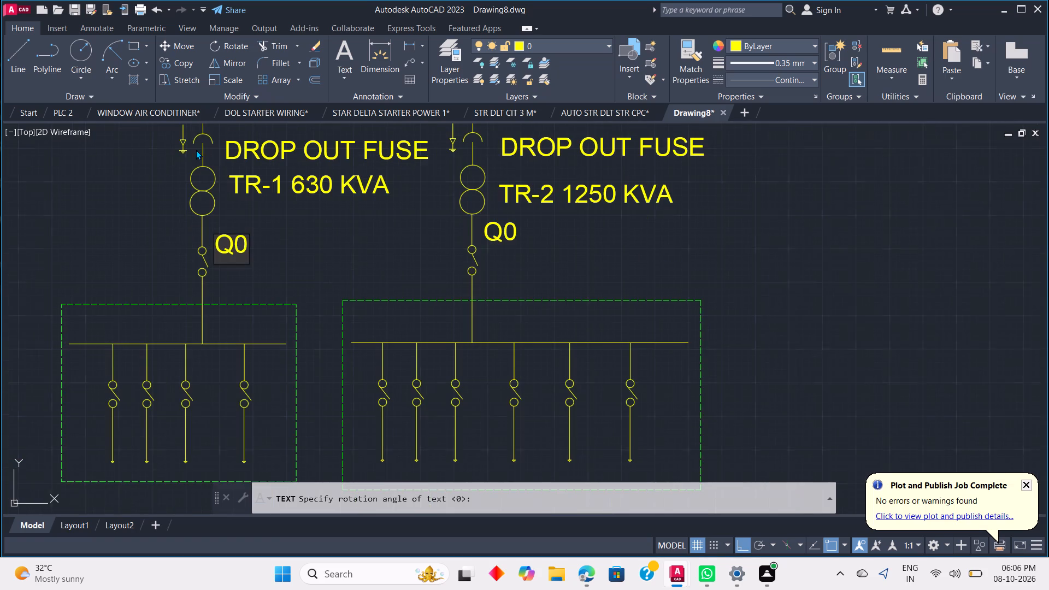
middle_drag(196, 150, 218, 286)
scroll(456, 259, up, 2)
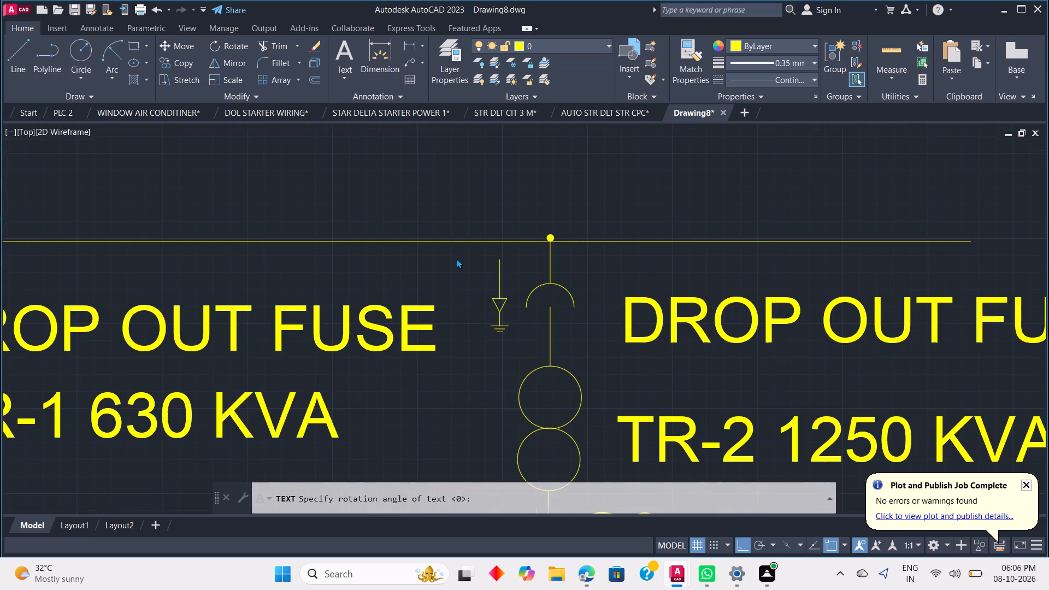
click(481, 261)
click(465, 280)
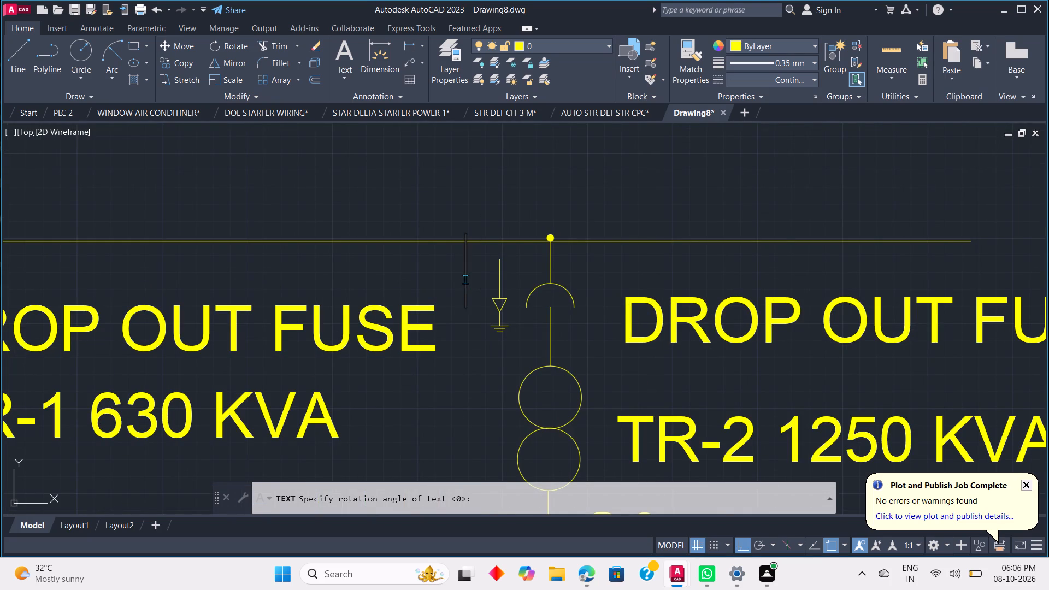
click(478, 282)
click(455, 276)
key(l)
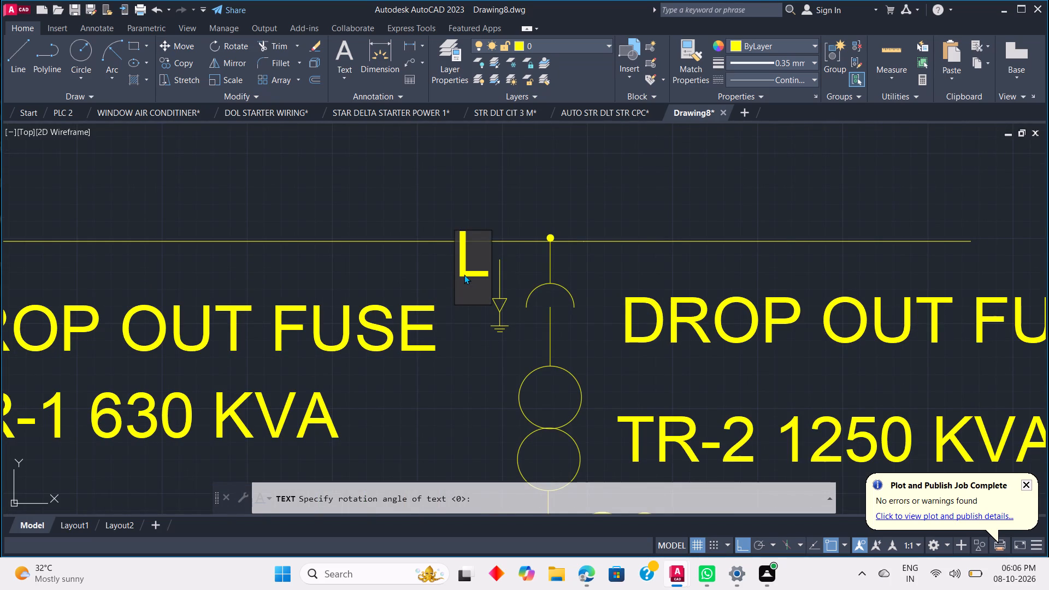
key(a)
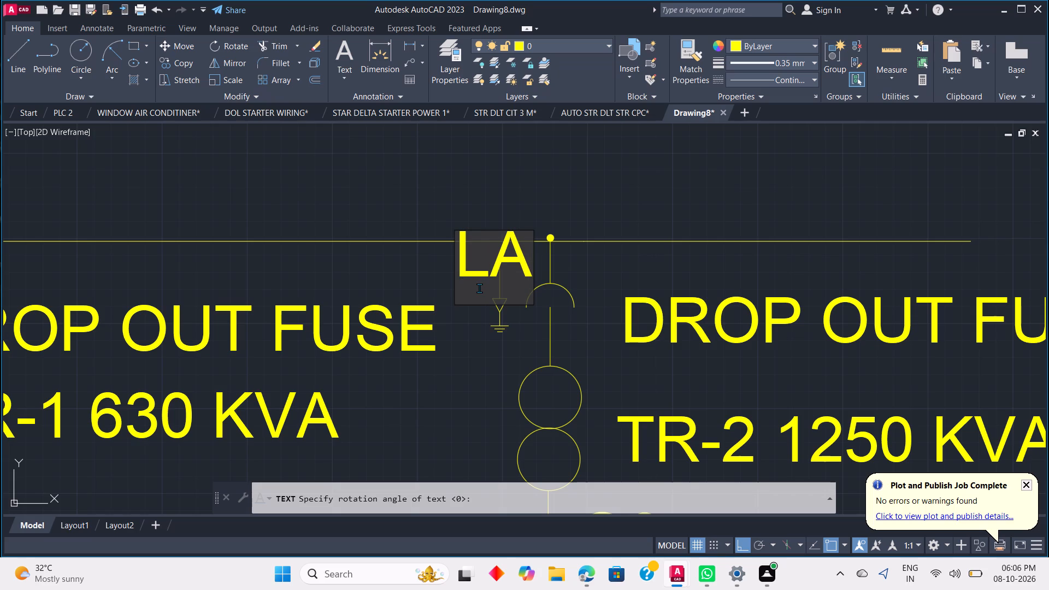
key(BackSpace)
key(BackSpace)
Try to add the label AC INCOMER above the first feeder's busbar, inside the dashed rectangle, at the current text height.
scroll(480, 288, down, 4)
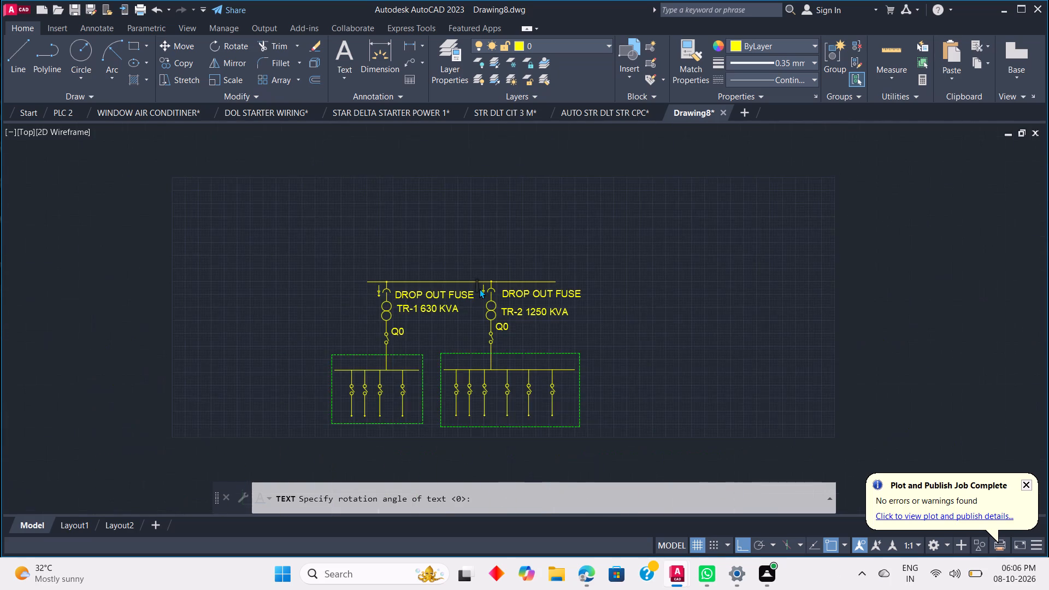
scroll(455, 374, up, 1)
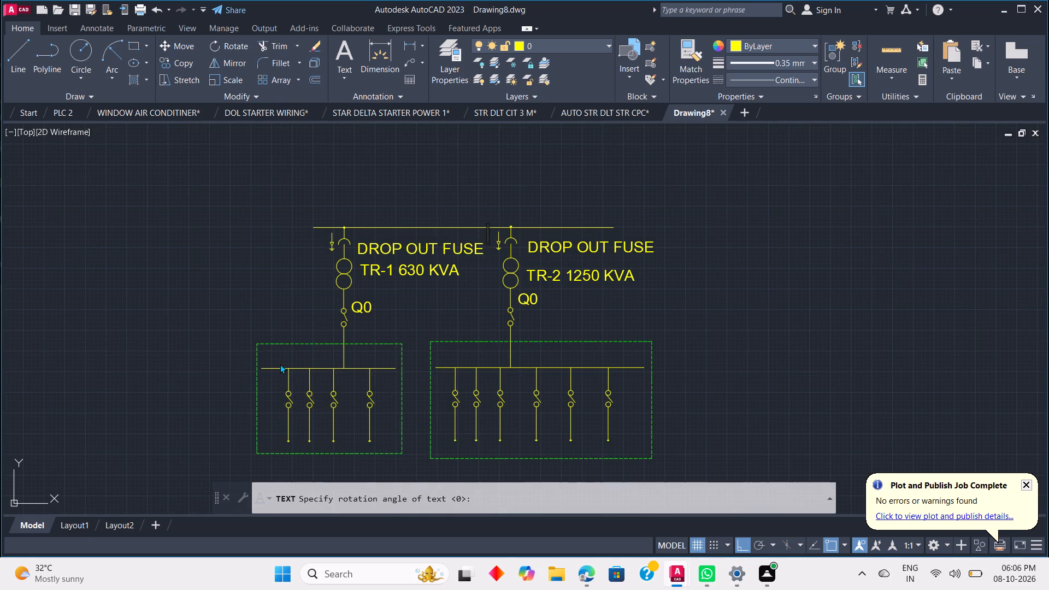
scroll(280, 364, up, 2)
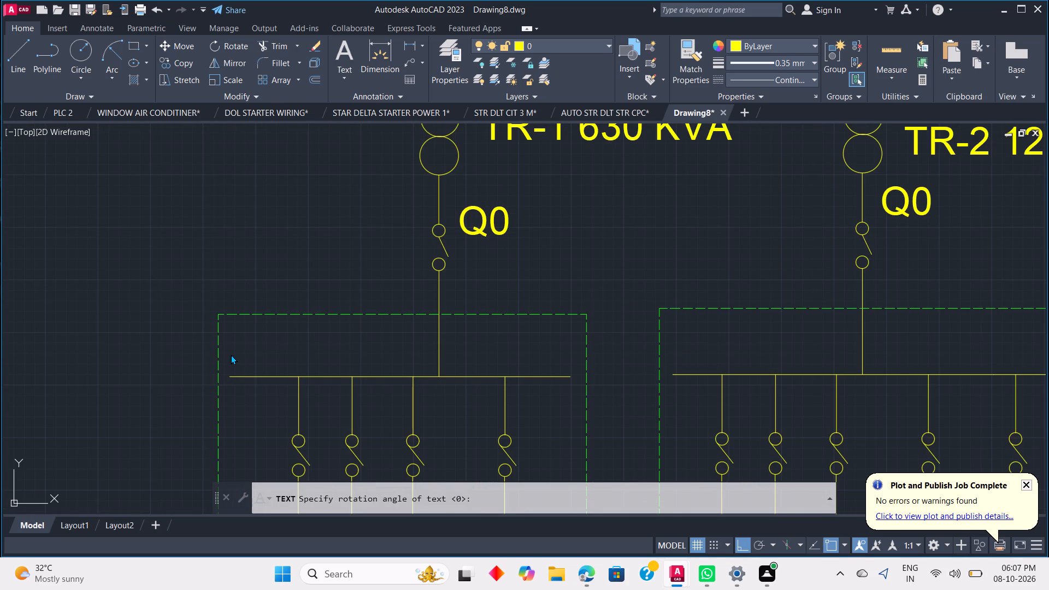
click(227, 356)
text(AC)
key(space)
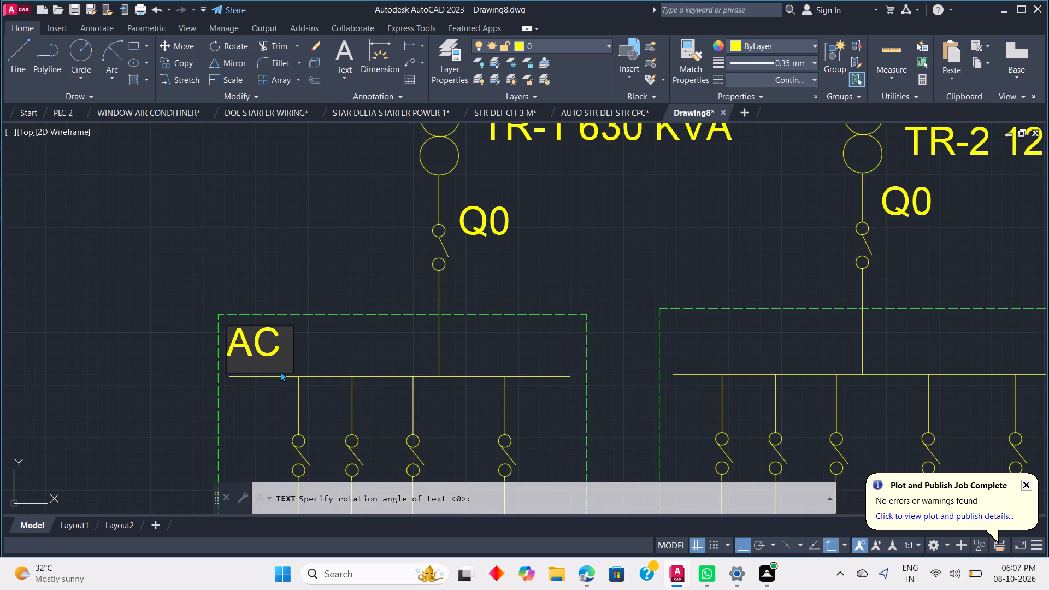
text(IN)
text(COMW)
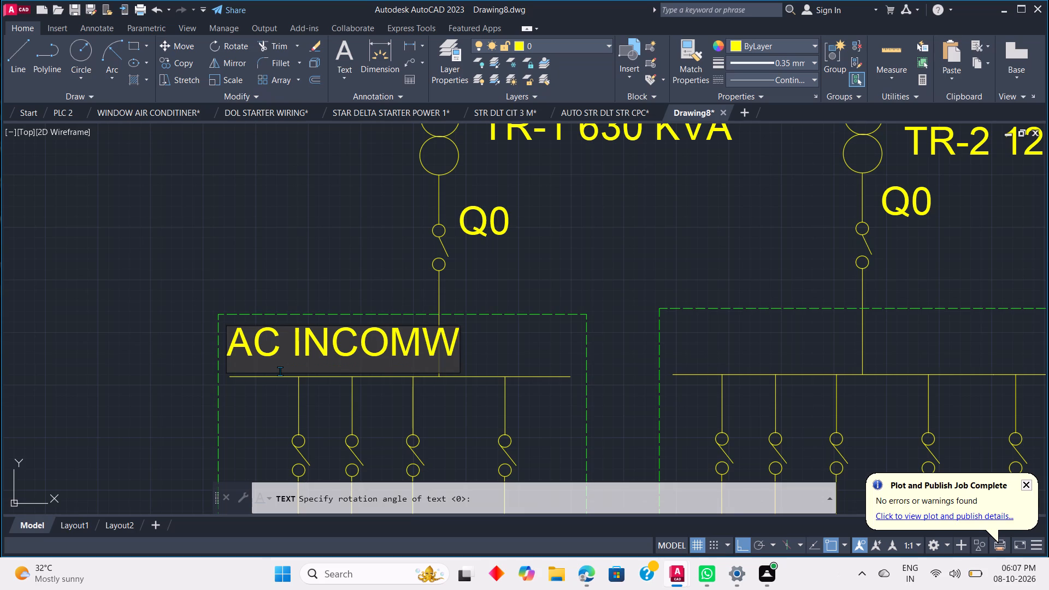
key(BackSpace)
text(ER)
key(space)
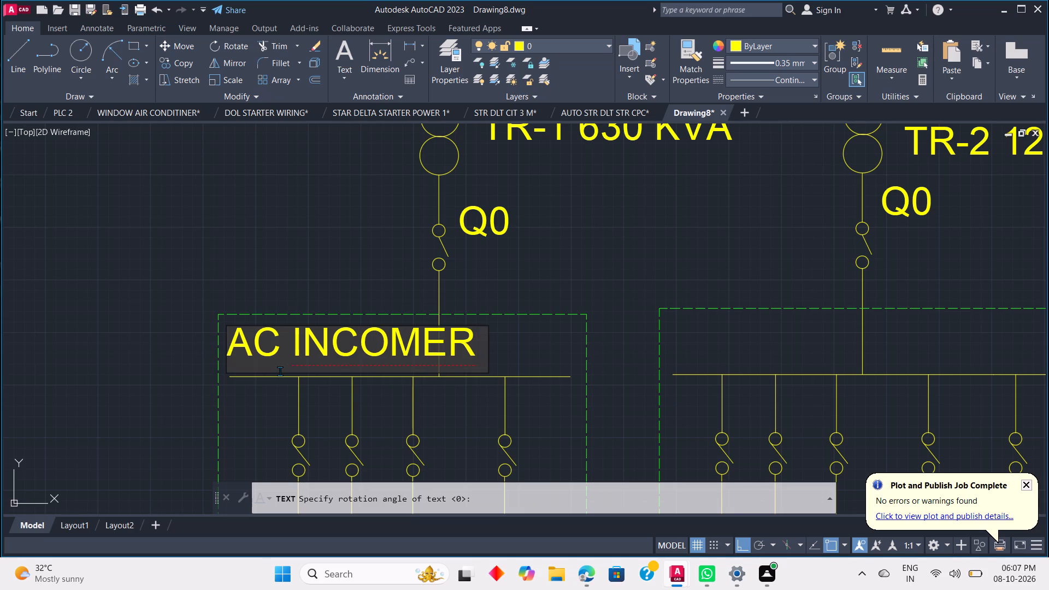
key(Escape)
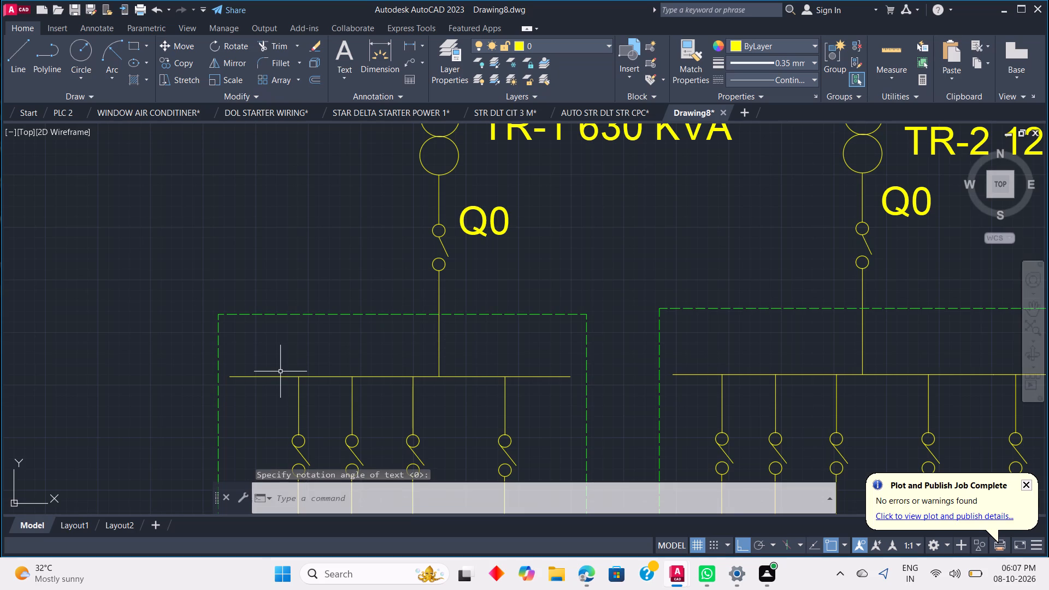
Add the text ACB INCOMER 3P 125A above the start of the first feeder's busbar, using a small picked height and horizontal rotation.
text(TEXTC)
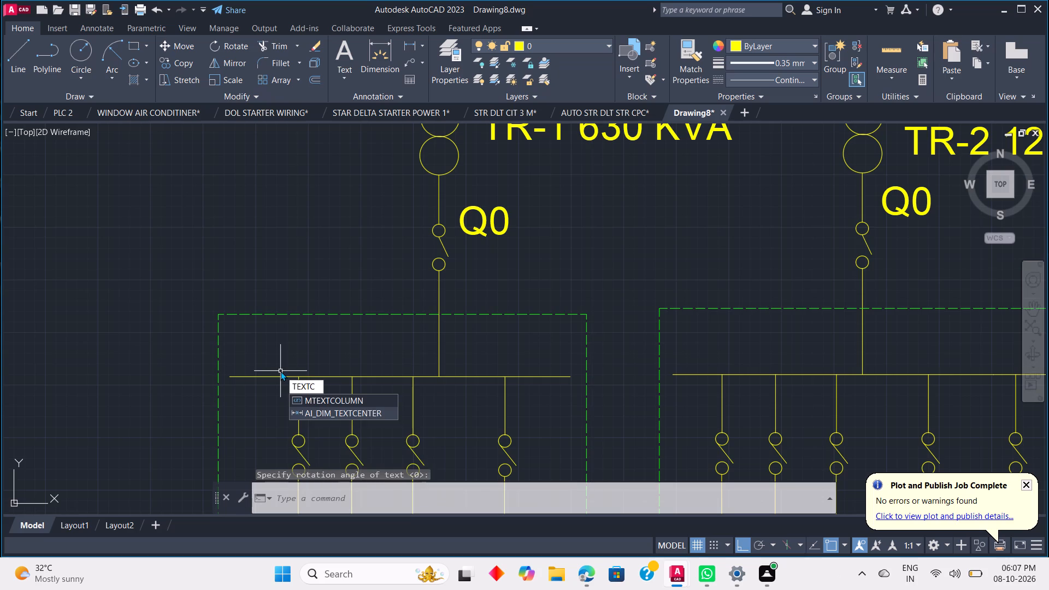
key(BackSpace)
key(space)
scroll(267, 369, up, 1)
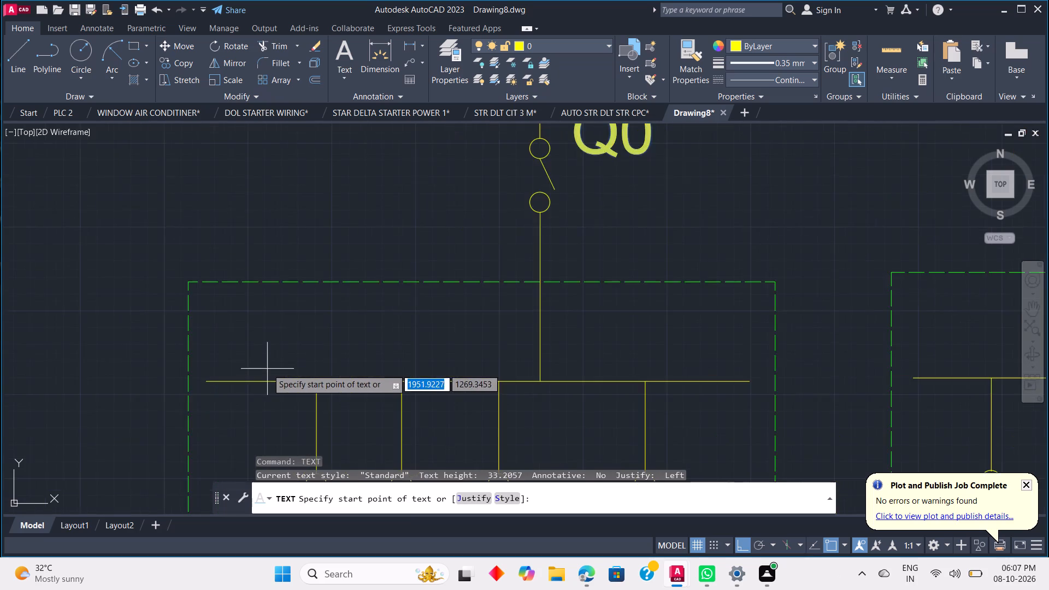
scroll(267, 369, up, 1)
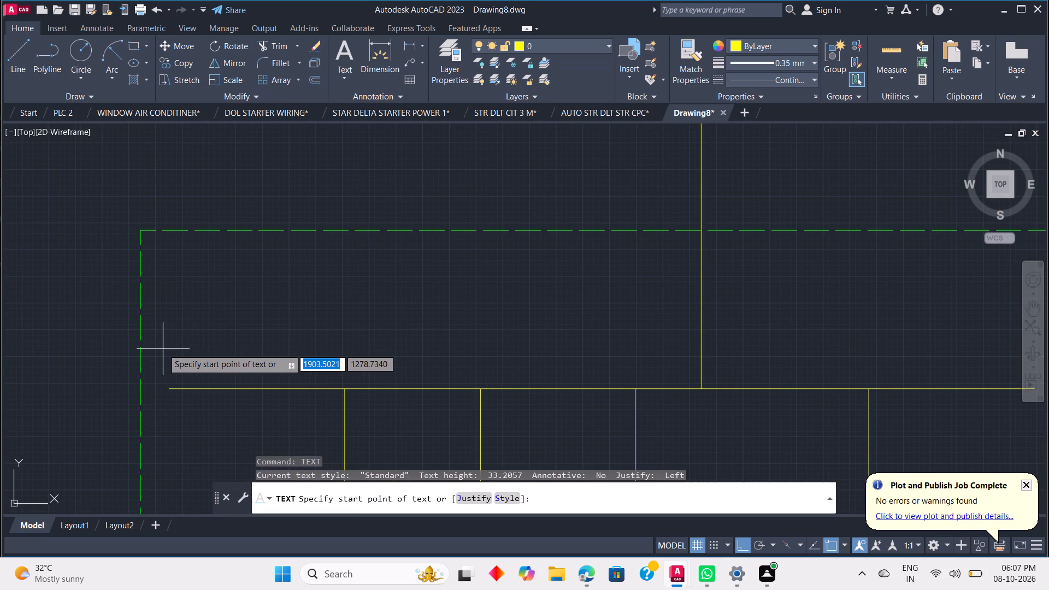
click(163, 349)
click(163, 328)
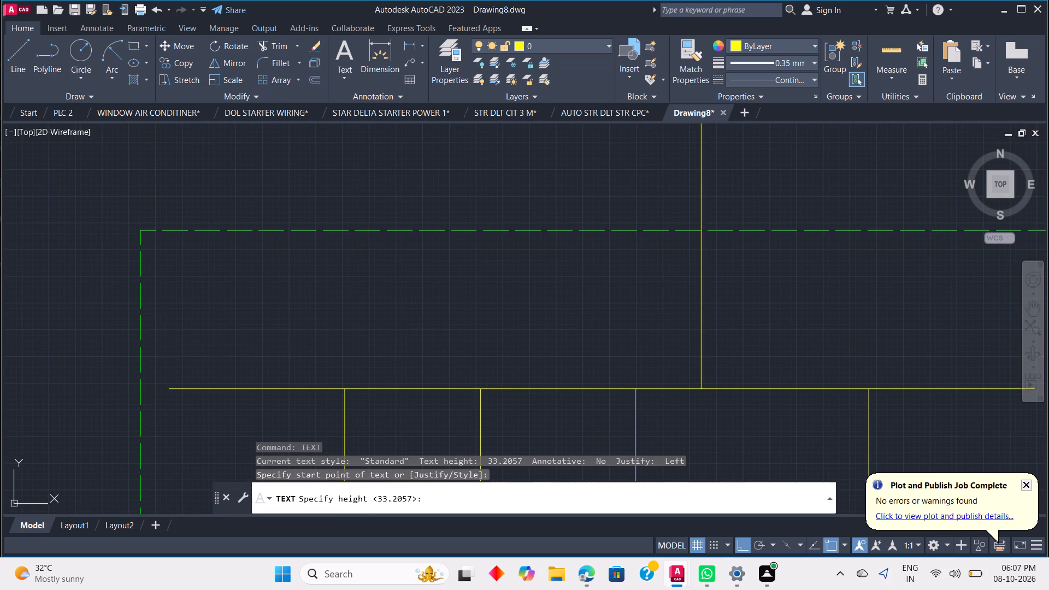
click(167, 348)
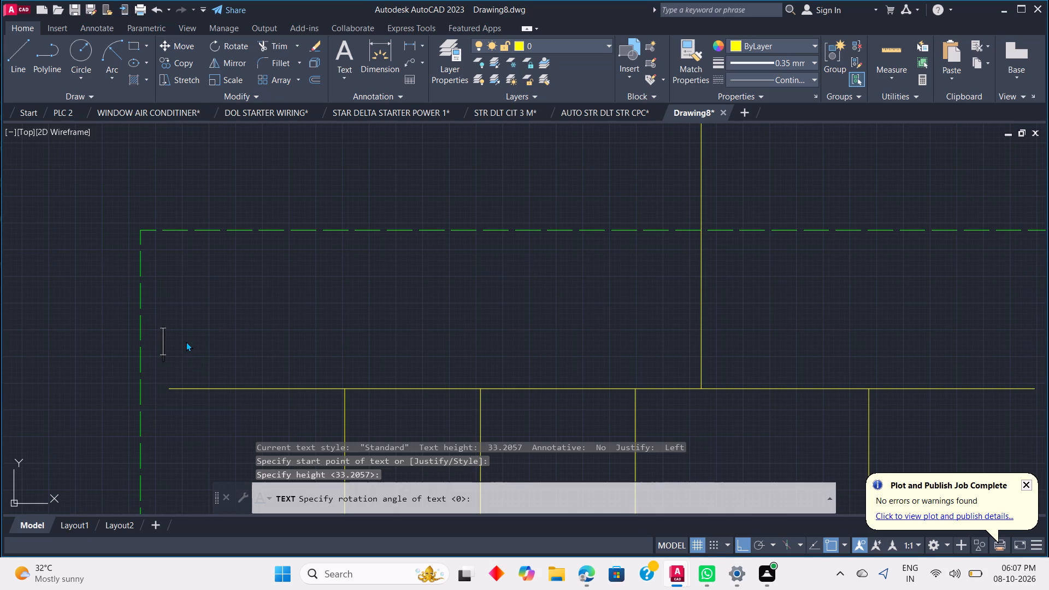
key(a)
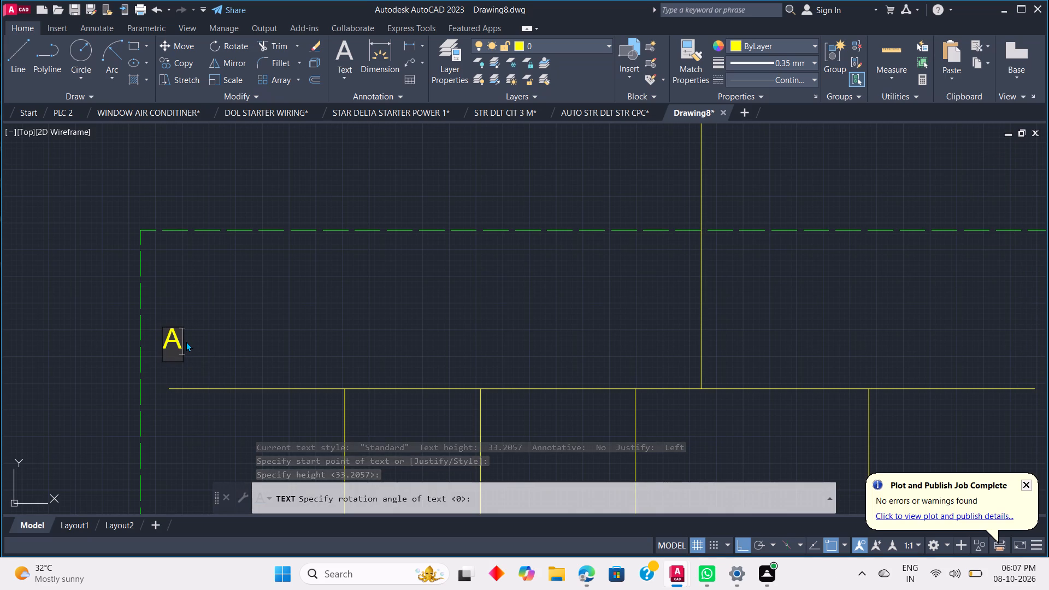
text(CB IN)
key(c)
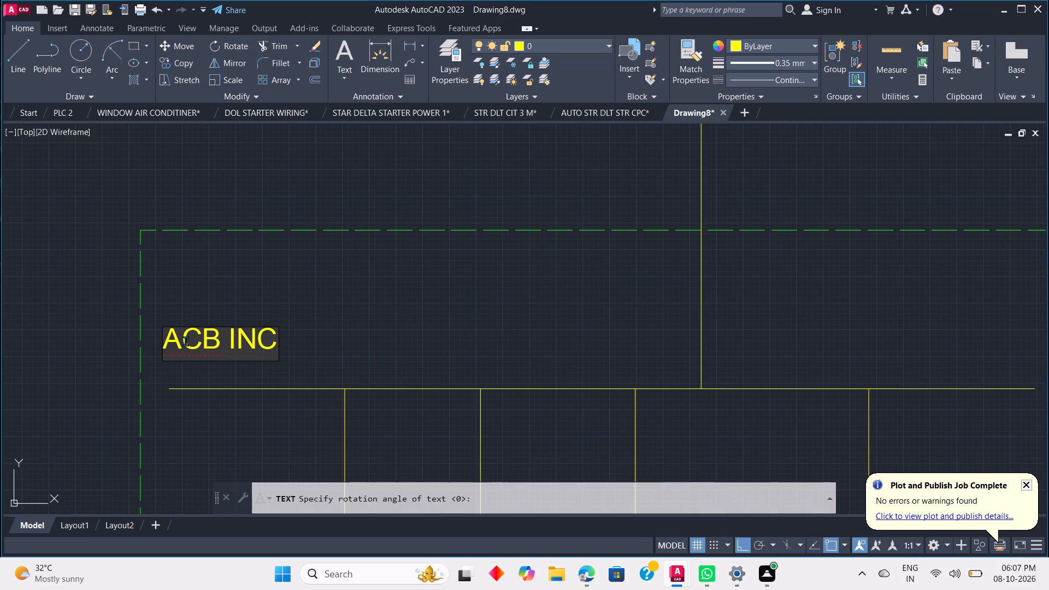
text(OMET)
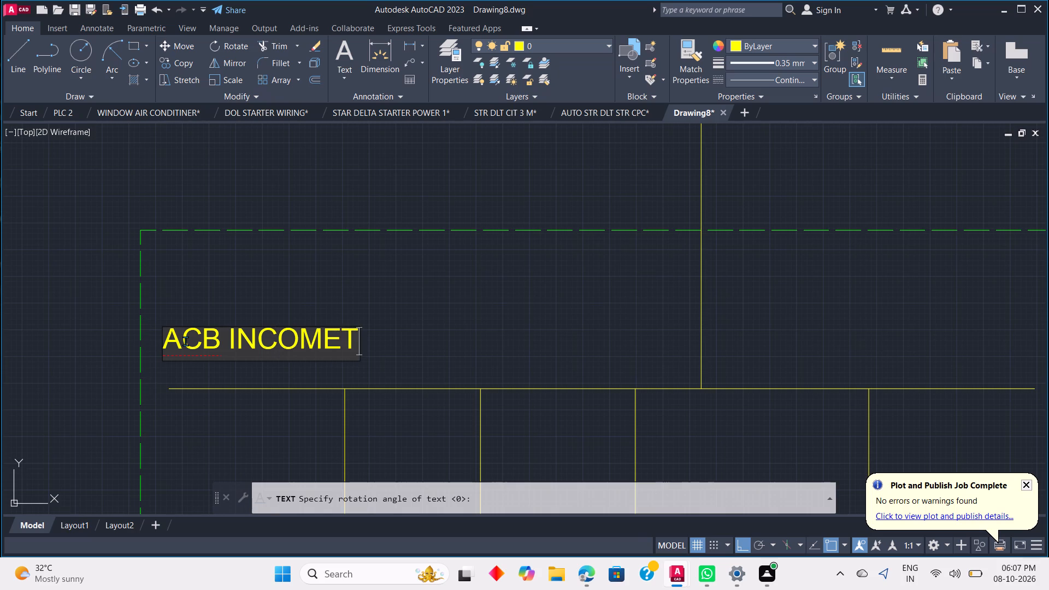
key(BackSpace)
text(R)
key(space)
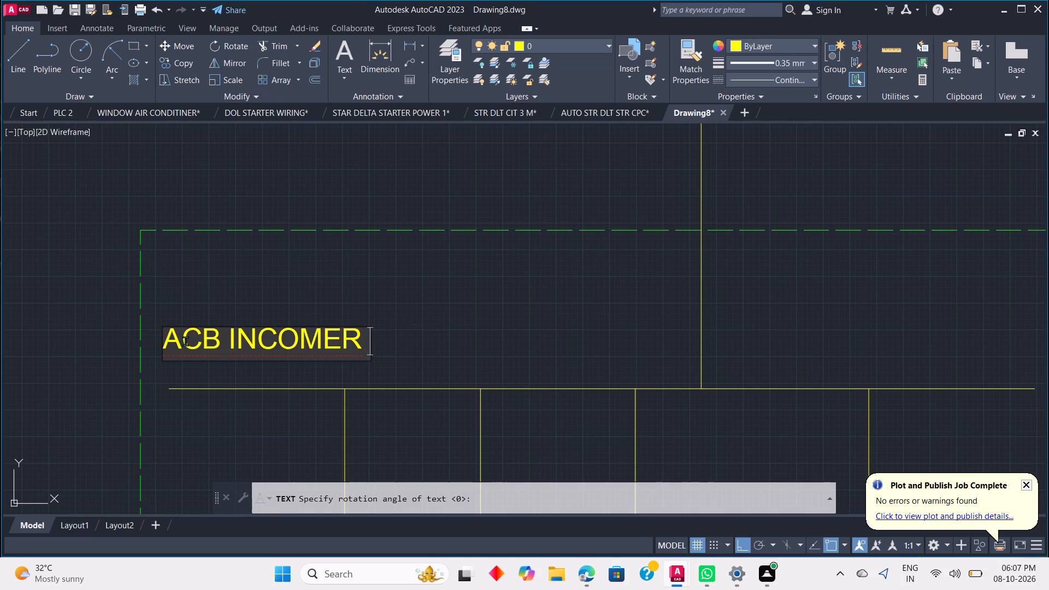
text(3P)
key(space)
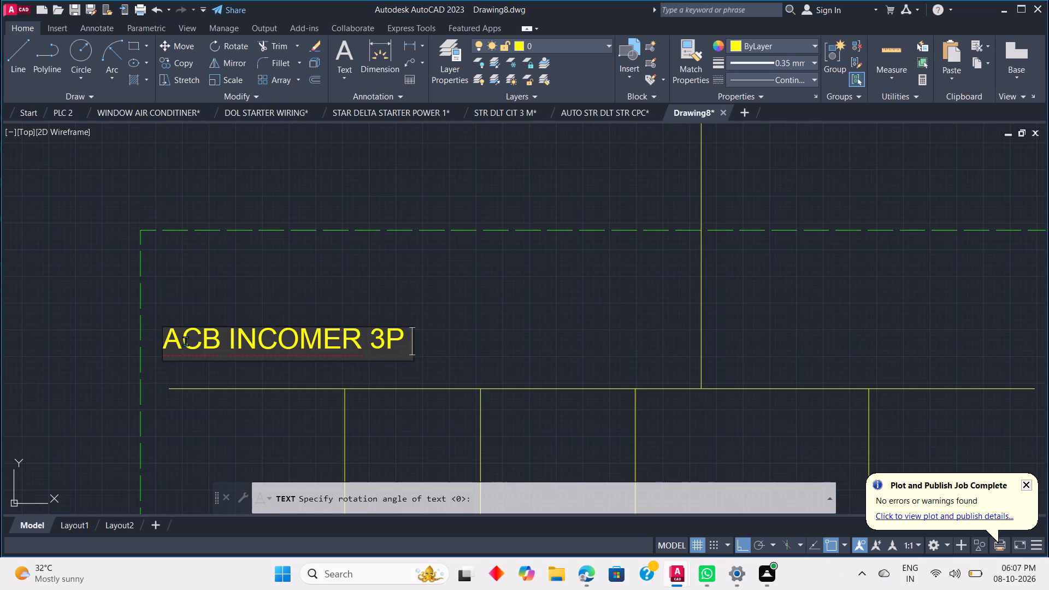
text(125)
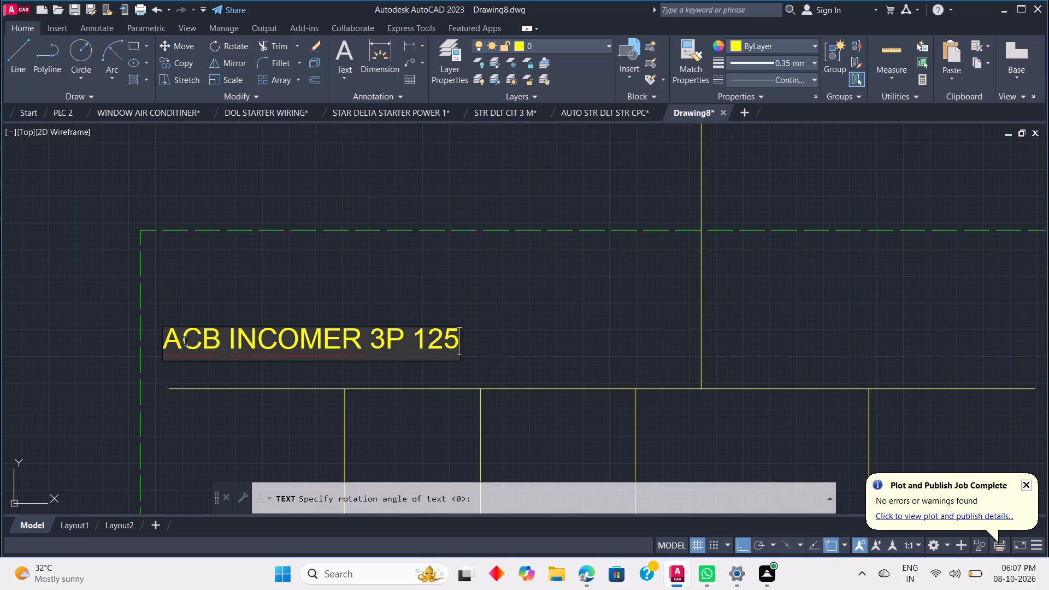
key(a)
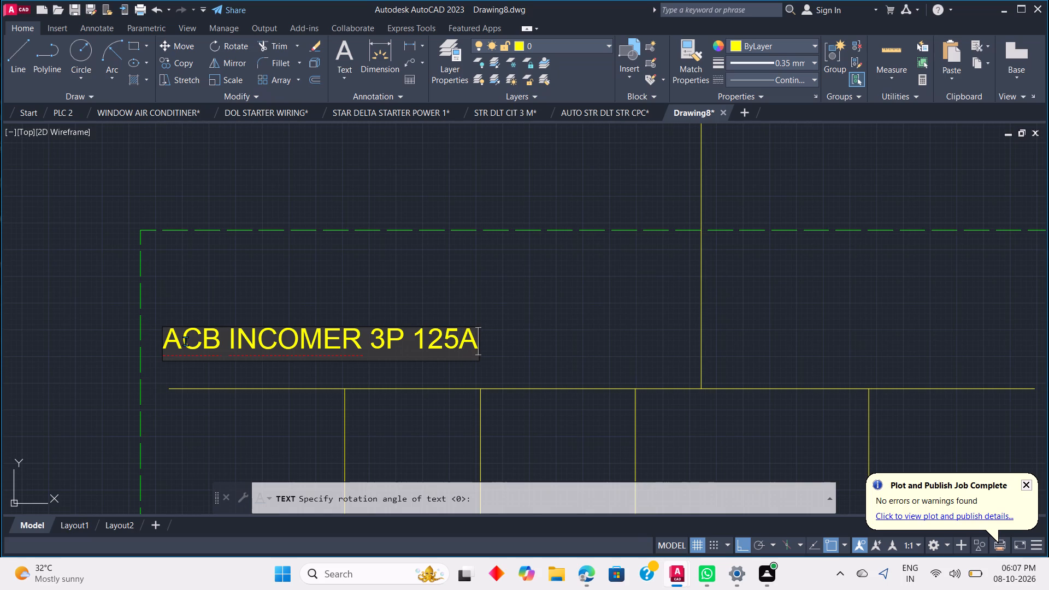
Add the text ACB INCOMER 3P 500A above the start of the second feeder's busbar, inside its dashed rectangle, at the same height.
scroll(228, 321, down, 1)
scroll(512, 371, down, 2)
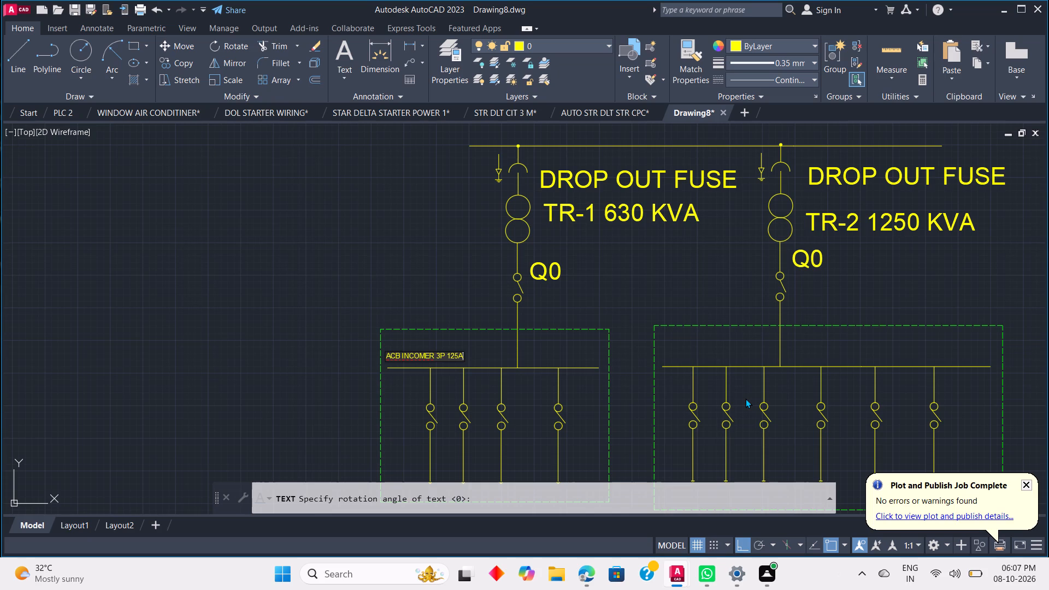
click(659, 355)
key(a)
scroll(680, 352, down, 2)
scroll(680, 352, up, 1)
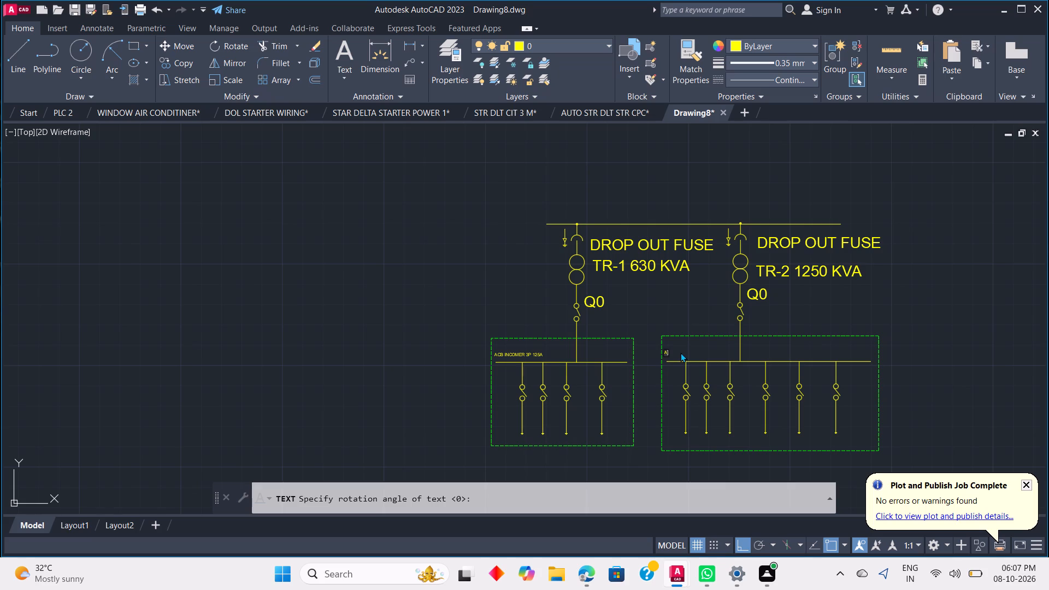
key(c)
key(b)
key(space)
text(INCOMER)
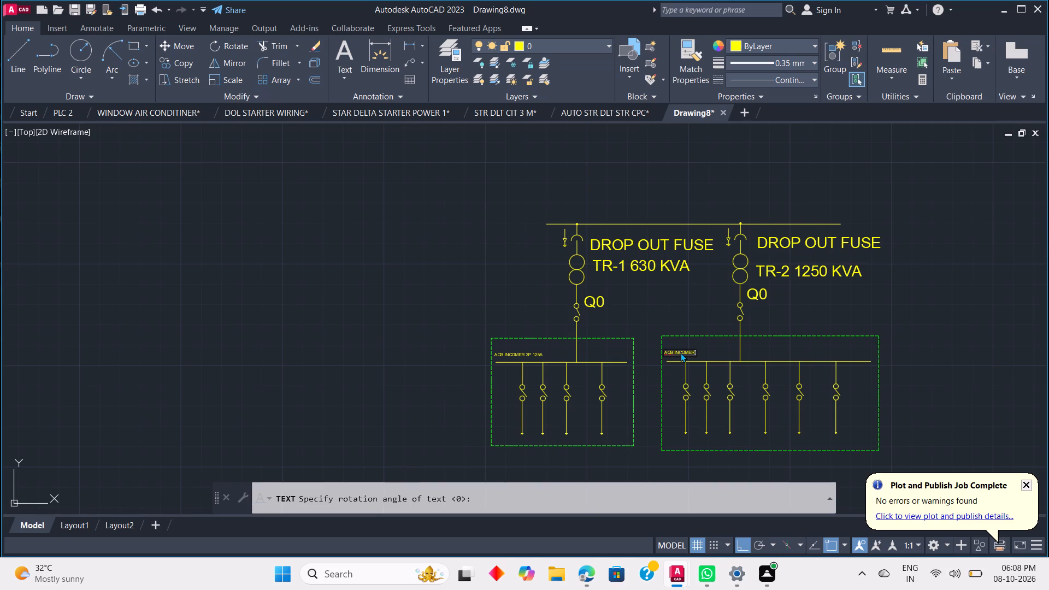
key(space)
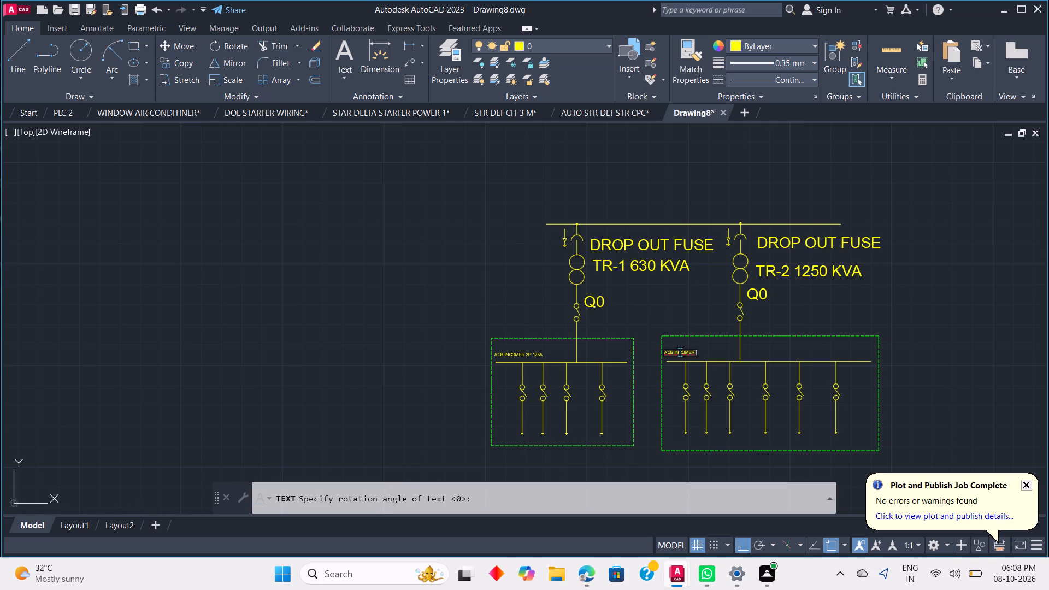
key(3)
key(p)
key(space)
text(500A)
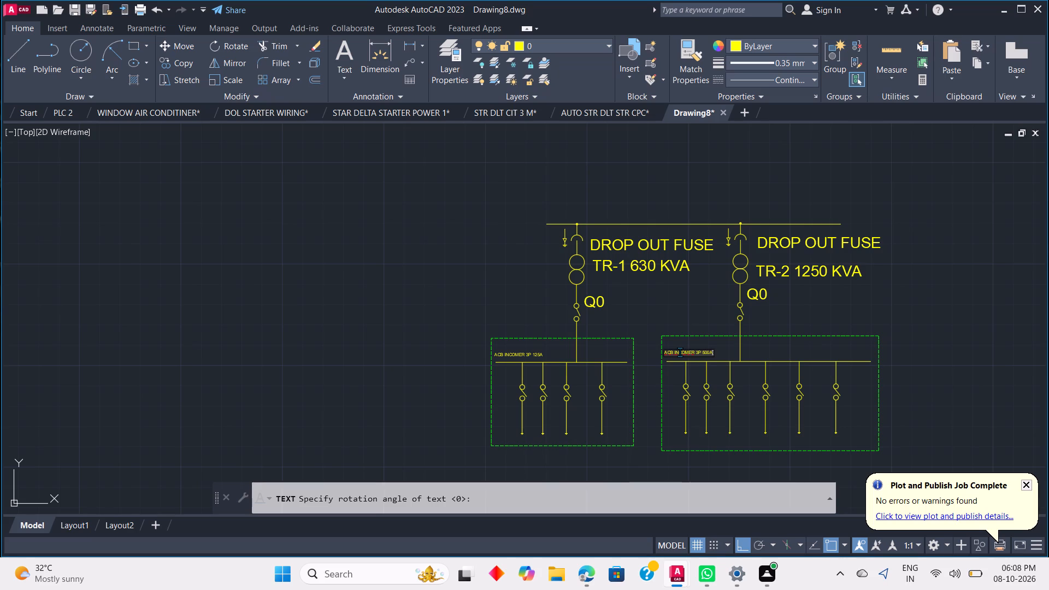
Label the first feeder's earthed arrow symbol LA, placing the text beside its upper end, just below the supply line.
scroll(680, 352, up, 2)
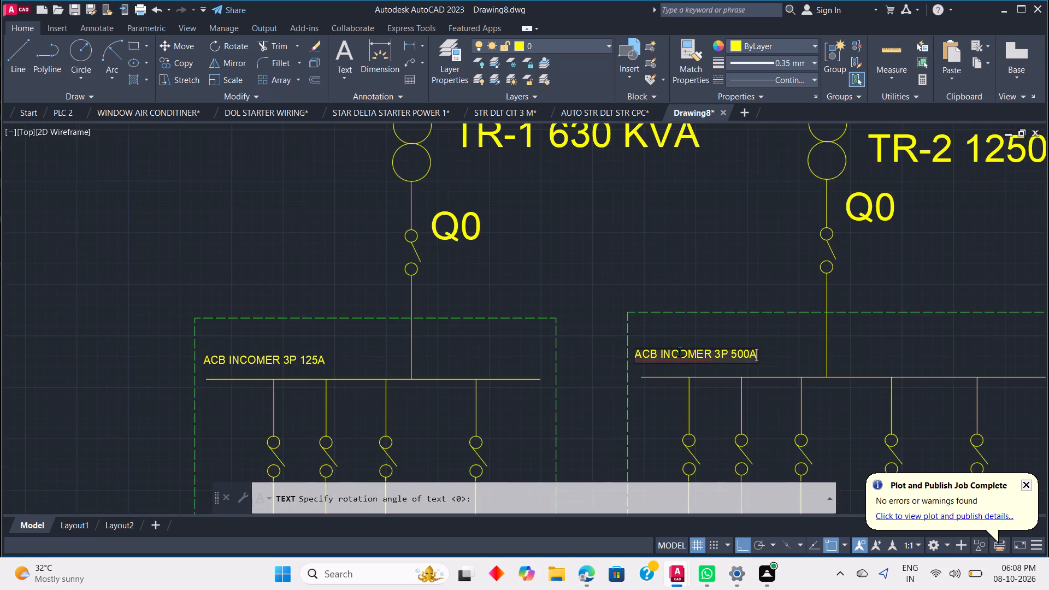
scroll(680, 352, down, 4)
scroll(692, 383, up, 2)
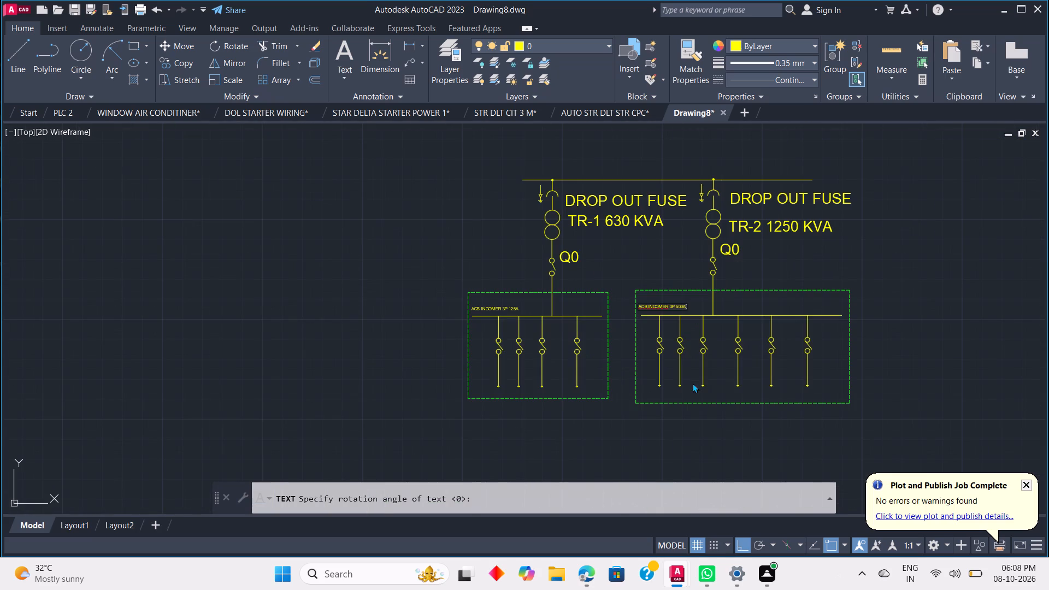
scroll(718, 406, up, 1)
scroll(718, 406, down, 1)
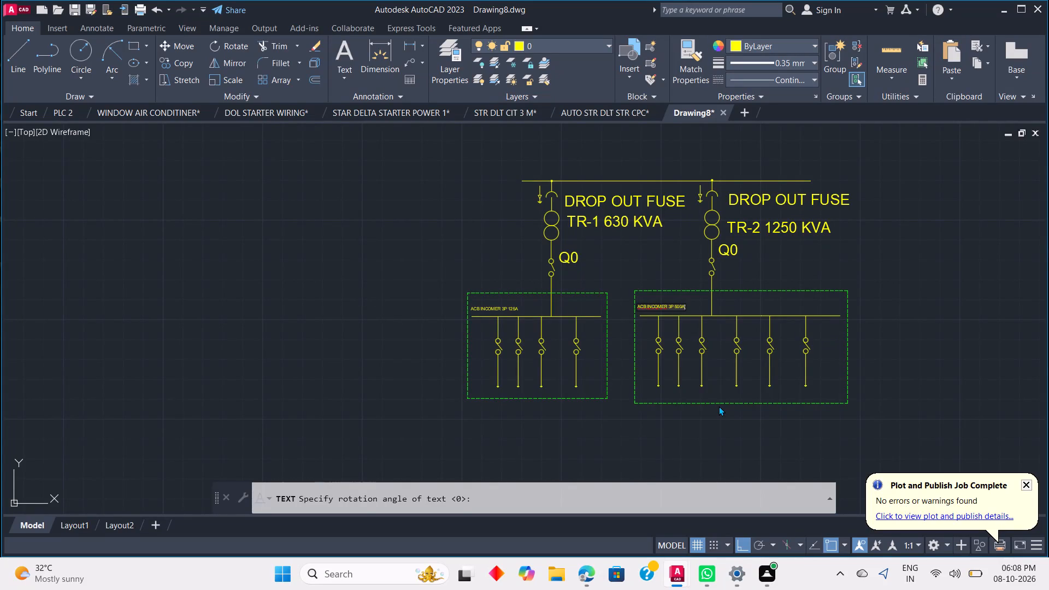
scroll(685, 315, up, 2)
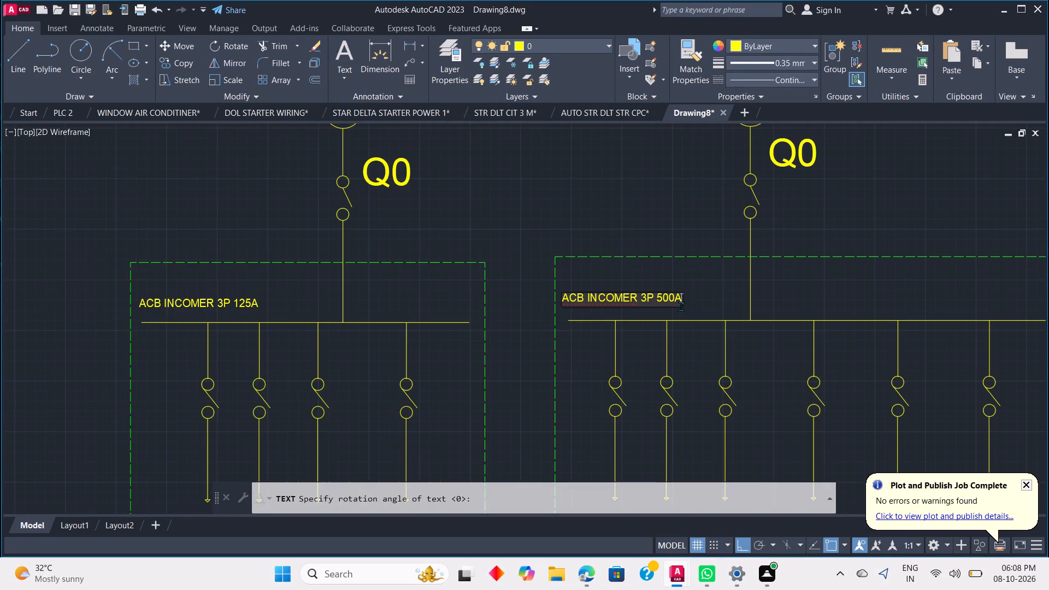
scroll(681, 306, down, 2)
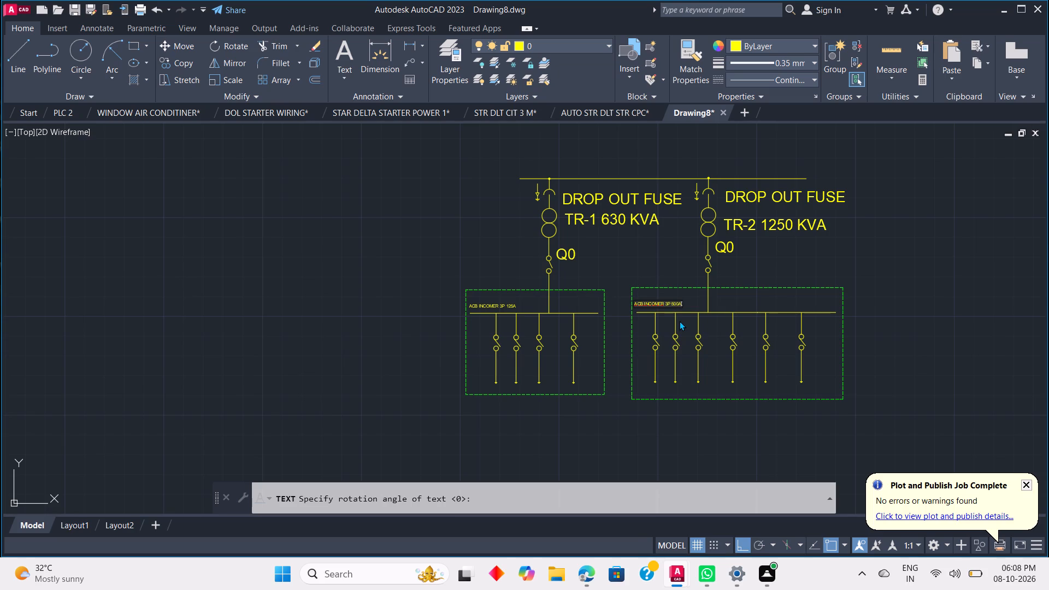
click(520, 190)
click(532, 185)
scroll(532, 185, up, 2)
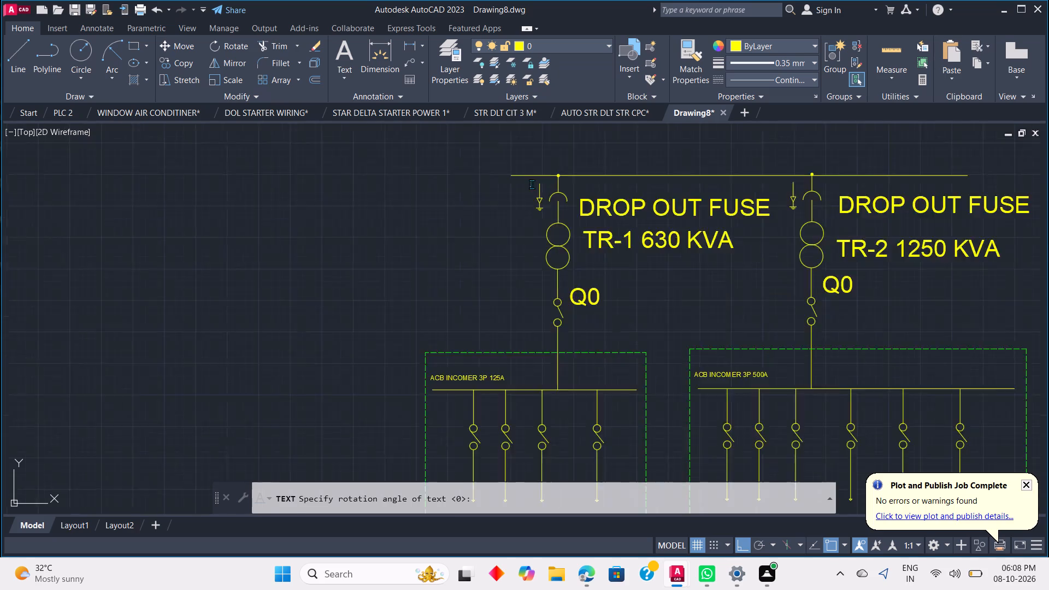
scroll(532, 185, up, 1)
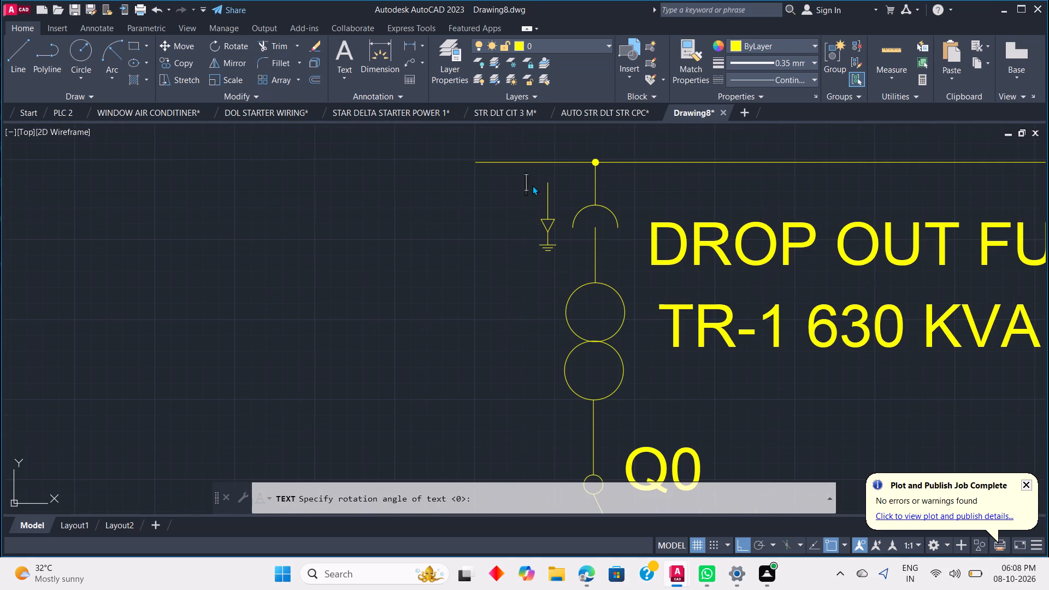
text(LA)
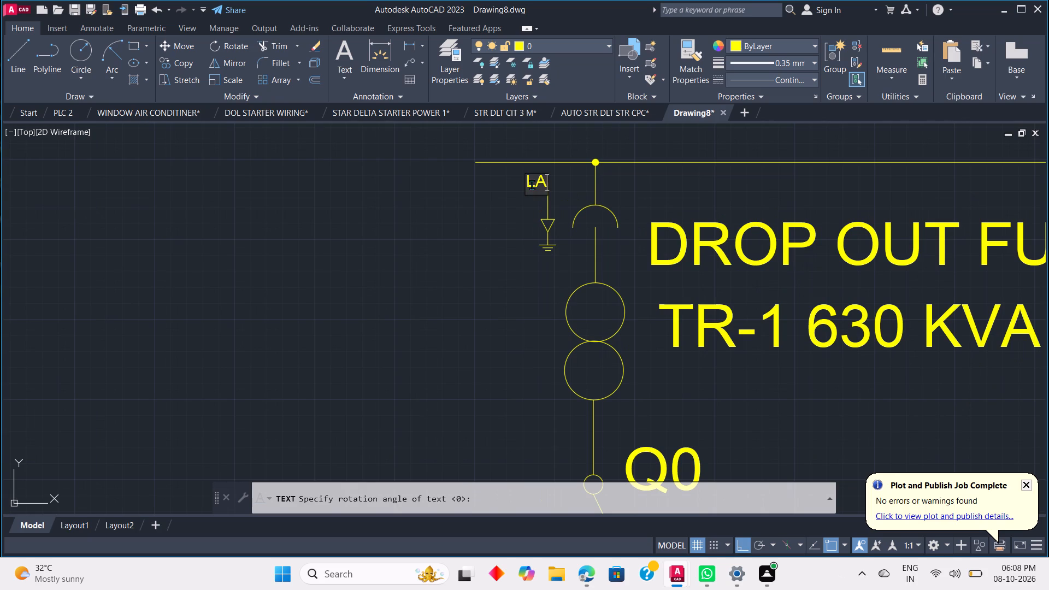
Label the second feeder's earthed arrow symbol LA, placing the text beside its upper end, just below the supply line.
scroll(736, 140, down, 2)
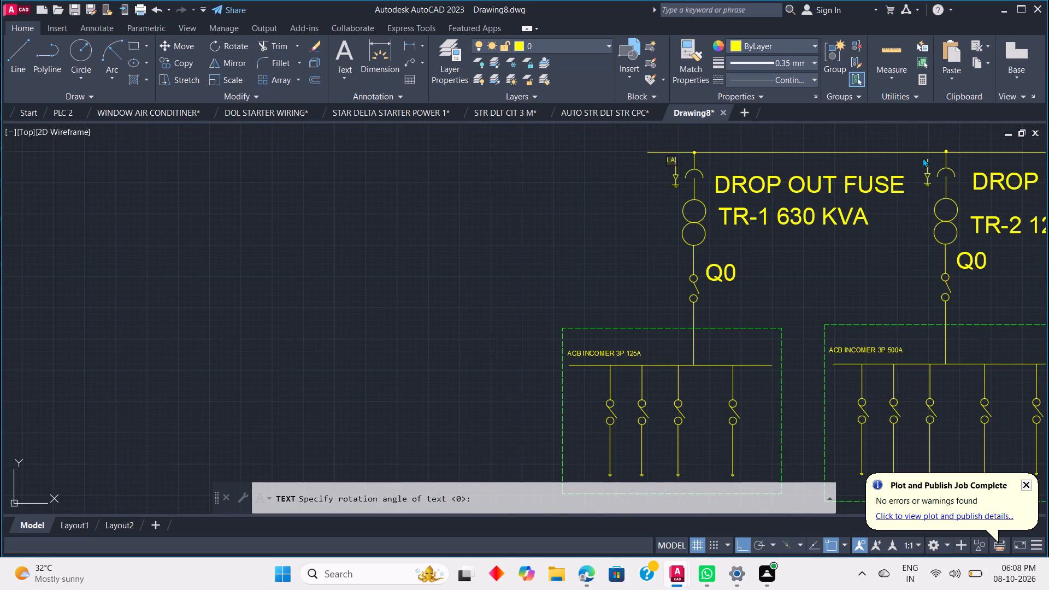
click(919, 159)
scroll(954, 173, up, 1)
key(l)
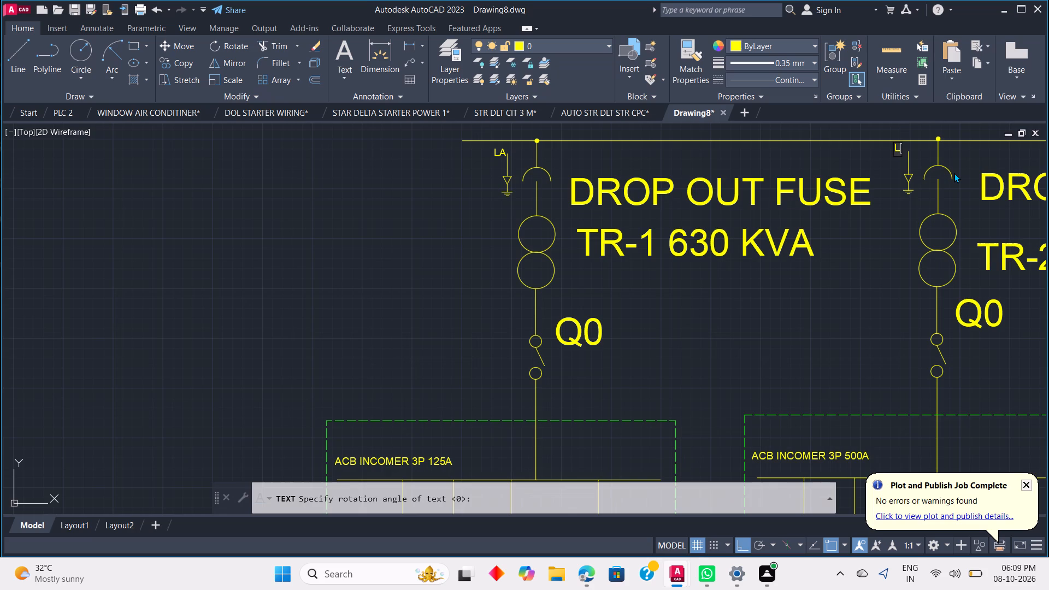
key(a)
scroll(954, 173, down, 2)
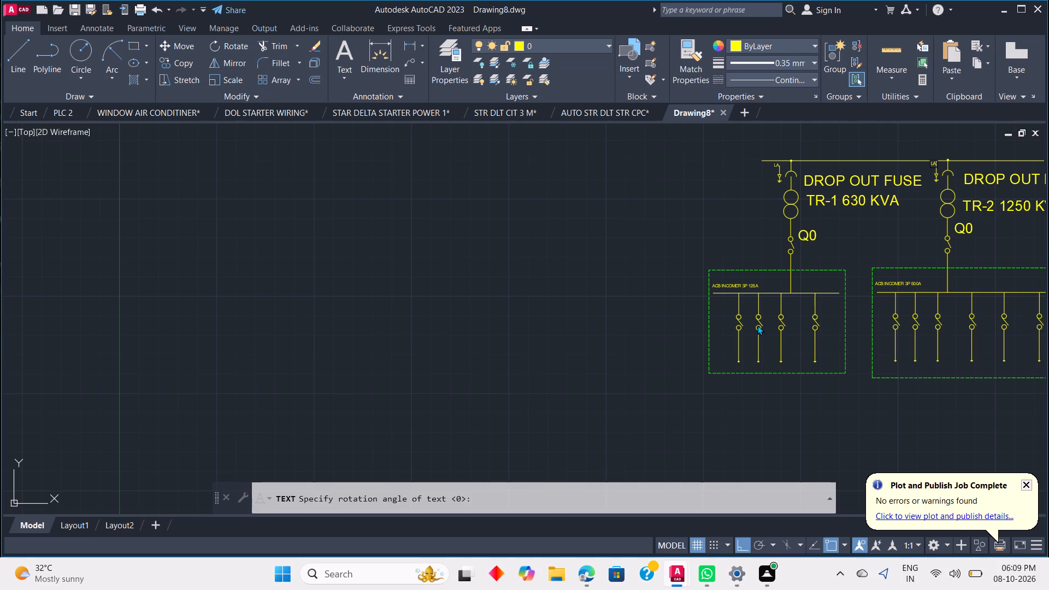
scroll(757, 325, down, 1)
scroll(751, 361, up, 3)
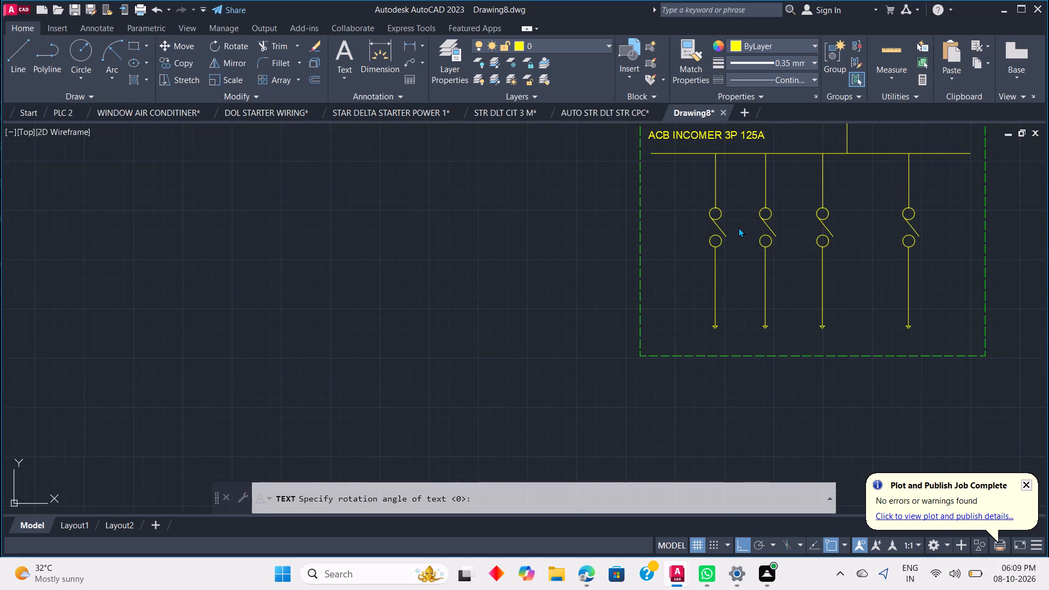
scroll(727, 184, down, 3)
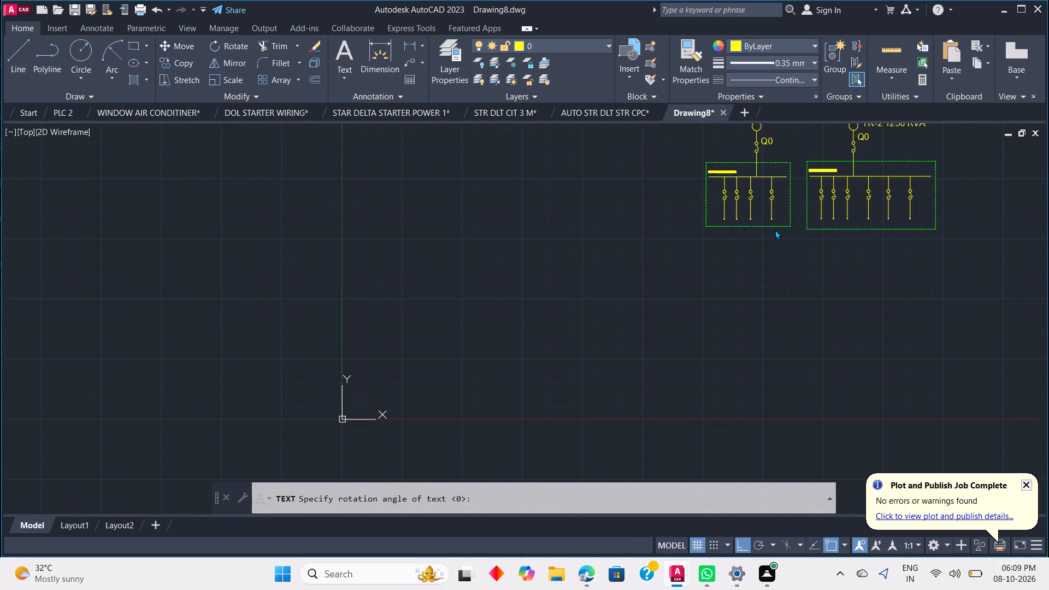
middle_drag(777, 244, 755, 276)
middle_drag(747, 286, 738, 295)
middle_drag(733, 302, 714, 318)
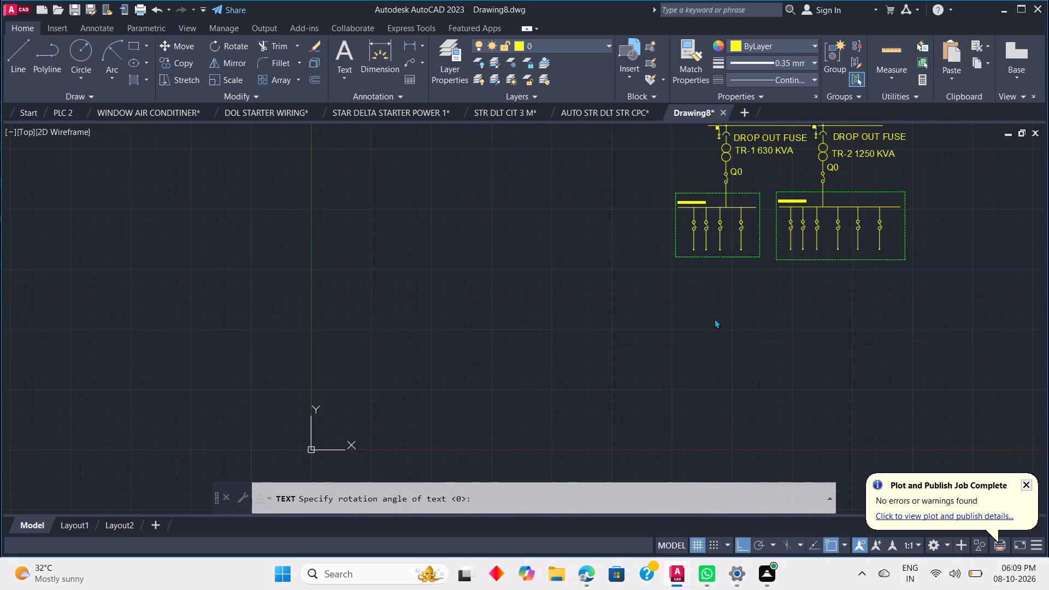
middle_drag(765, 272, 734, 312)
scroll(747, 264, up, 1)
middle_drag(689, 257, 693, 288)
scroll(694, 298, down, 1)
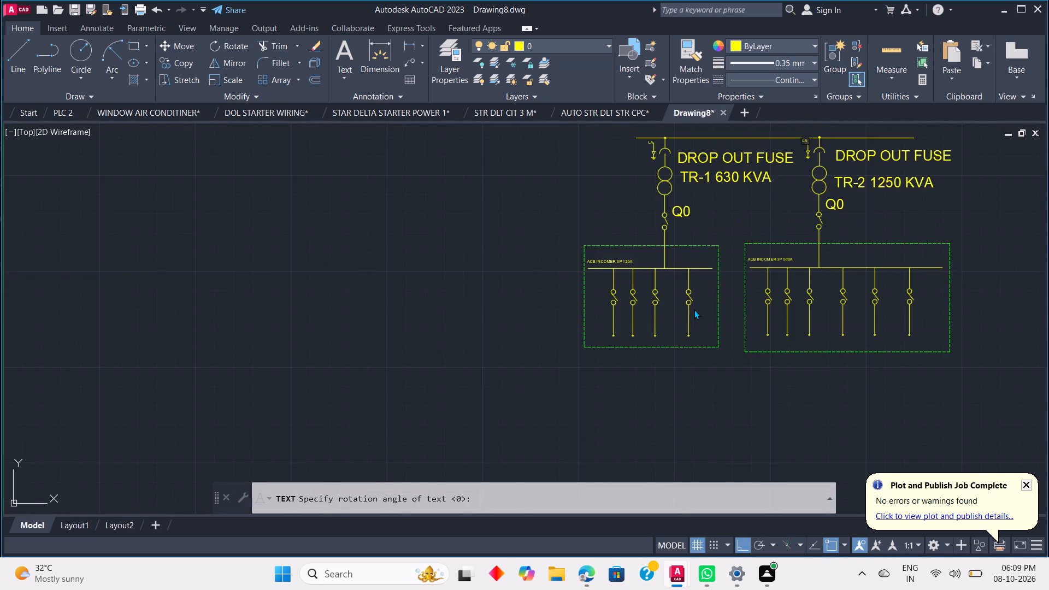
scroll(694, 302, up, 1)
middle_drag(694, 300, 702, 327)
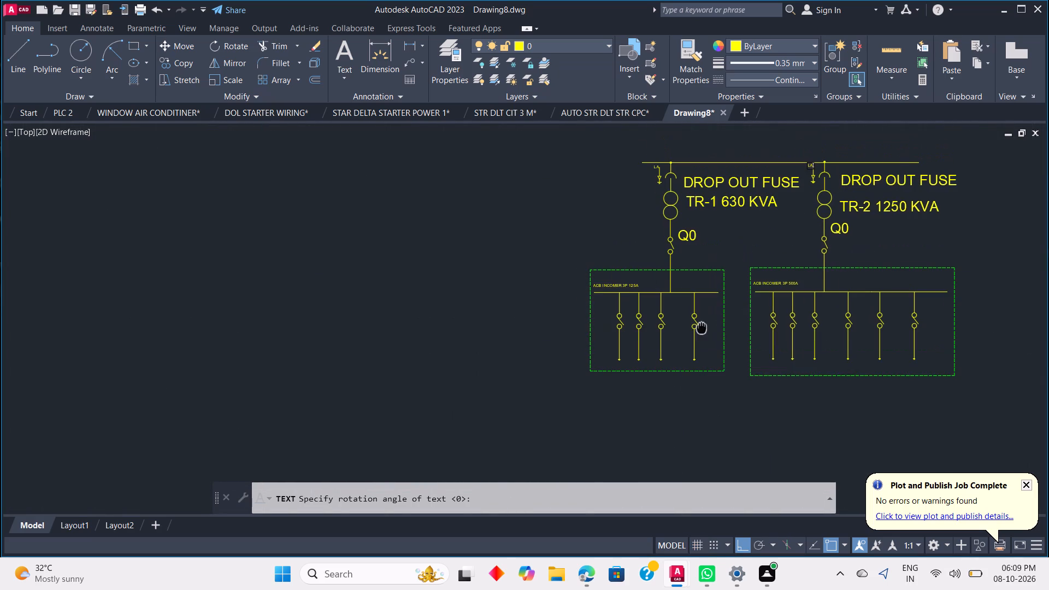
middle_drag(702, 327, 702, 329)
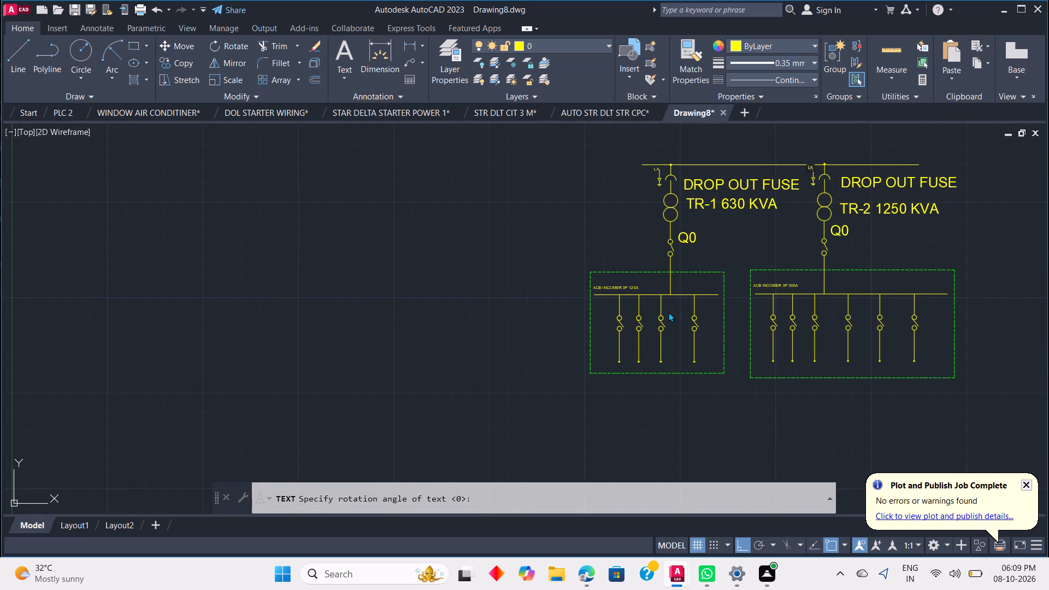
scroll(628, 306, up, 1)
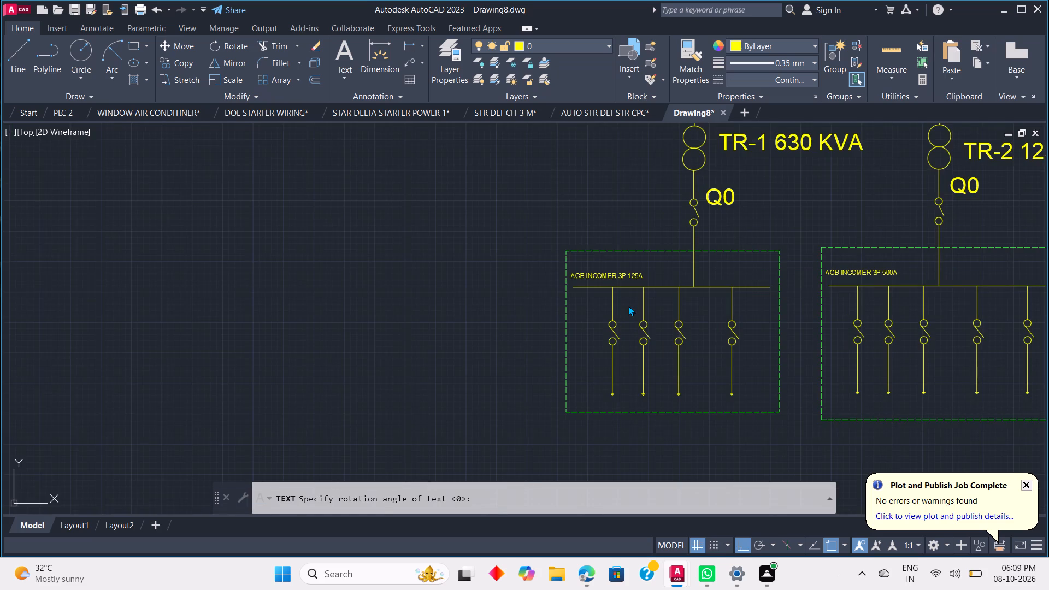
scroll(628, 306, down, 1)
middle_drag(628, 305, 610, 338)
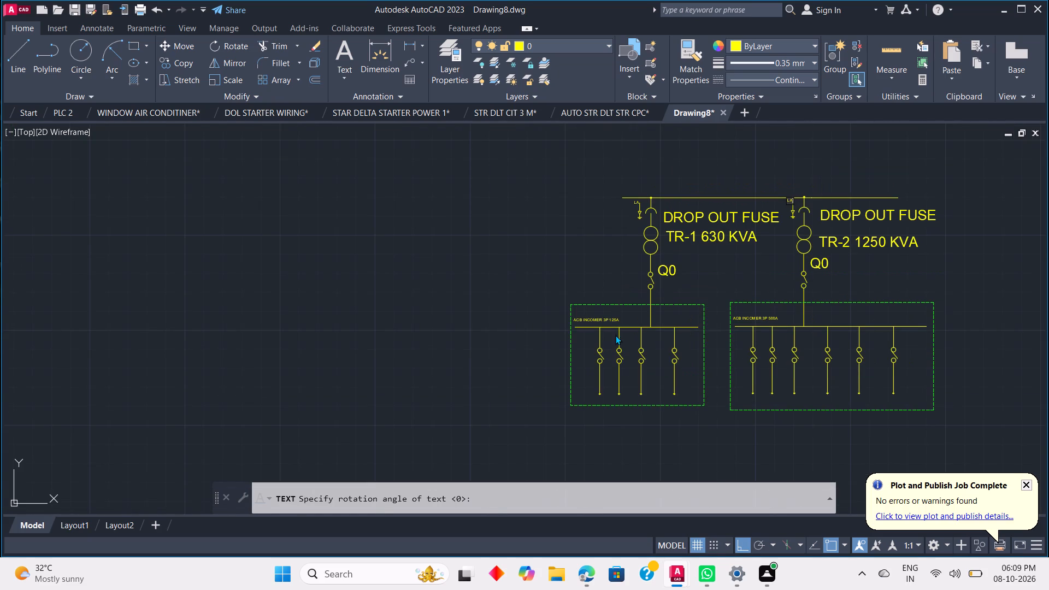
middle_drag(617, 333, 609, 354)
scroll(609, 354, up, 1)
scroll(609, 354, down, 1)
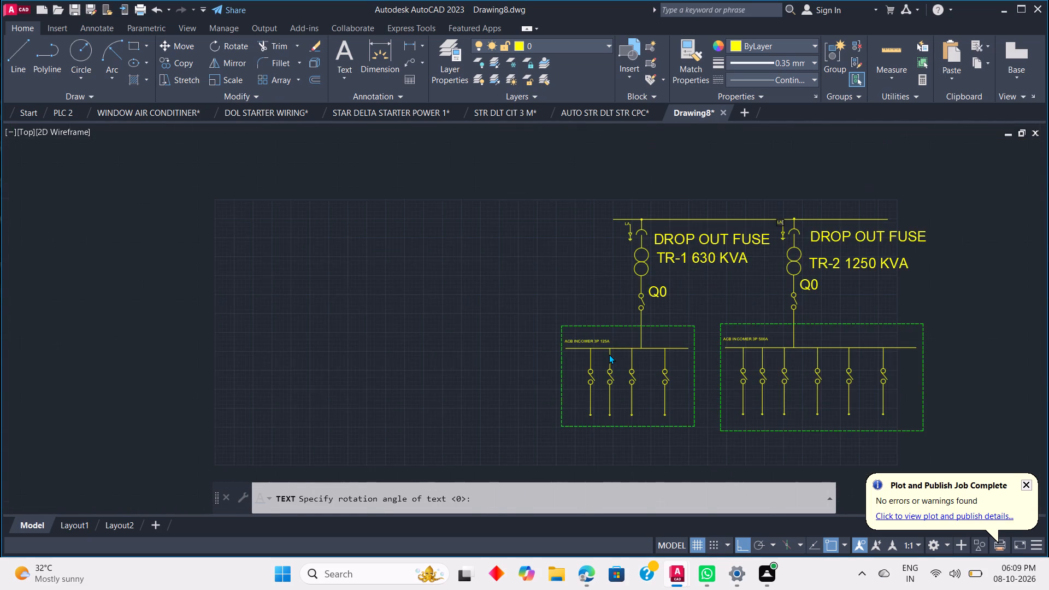
Label the first feeder's four busbar branches F1, F2, F3 and F4, placing each text beside its branch just below the busbar.
middle_drag(609, 354, 457, 343)
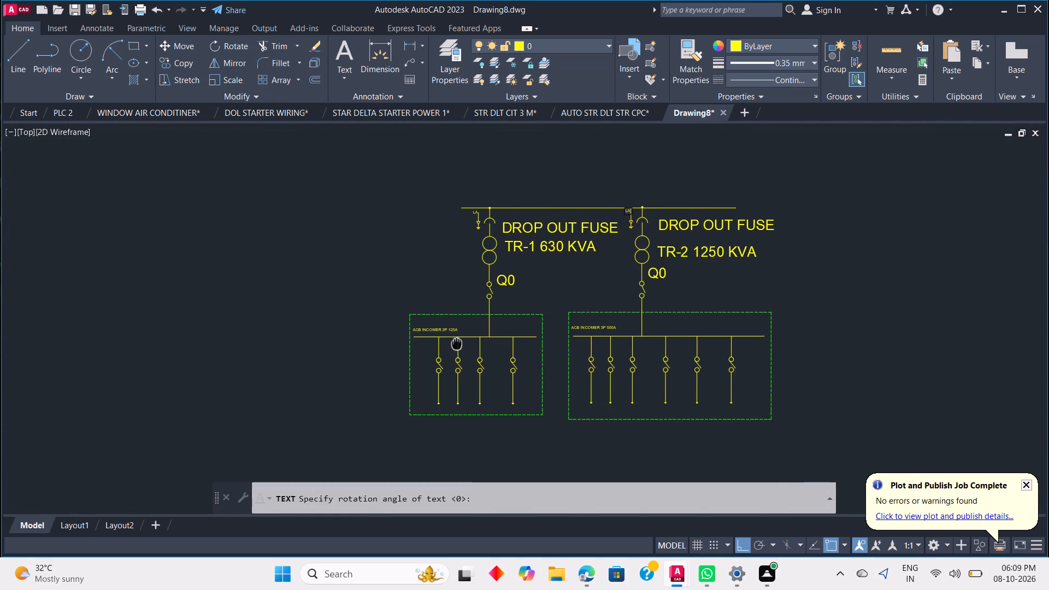
middle_drag(457, 343, 451, 343)
scroll(451, 343, up, 1)
scroll(451, 343, down, 1)
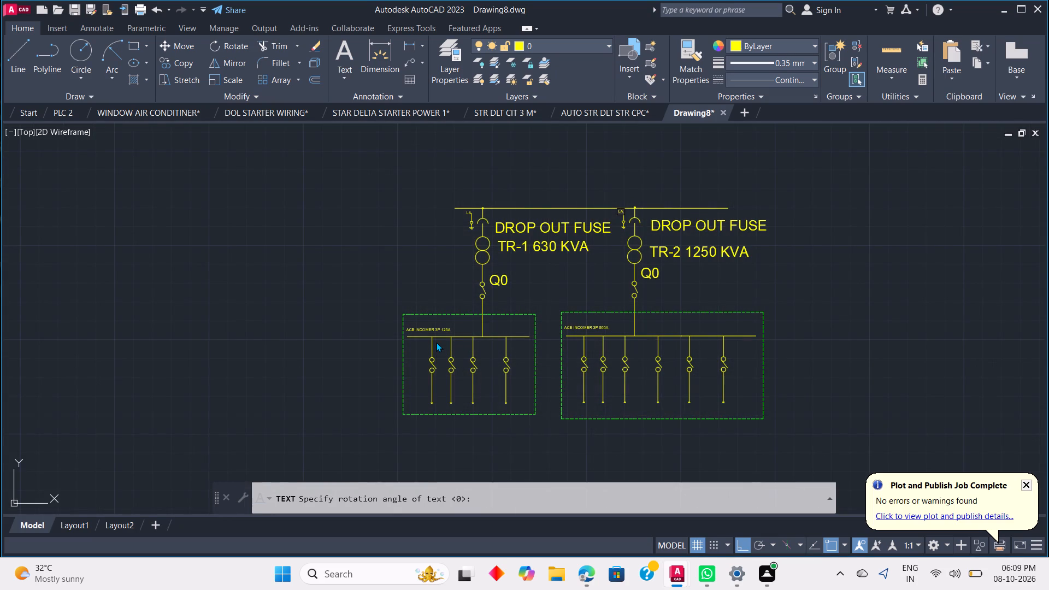
click(434, 344)
text(F1)
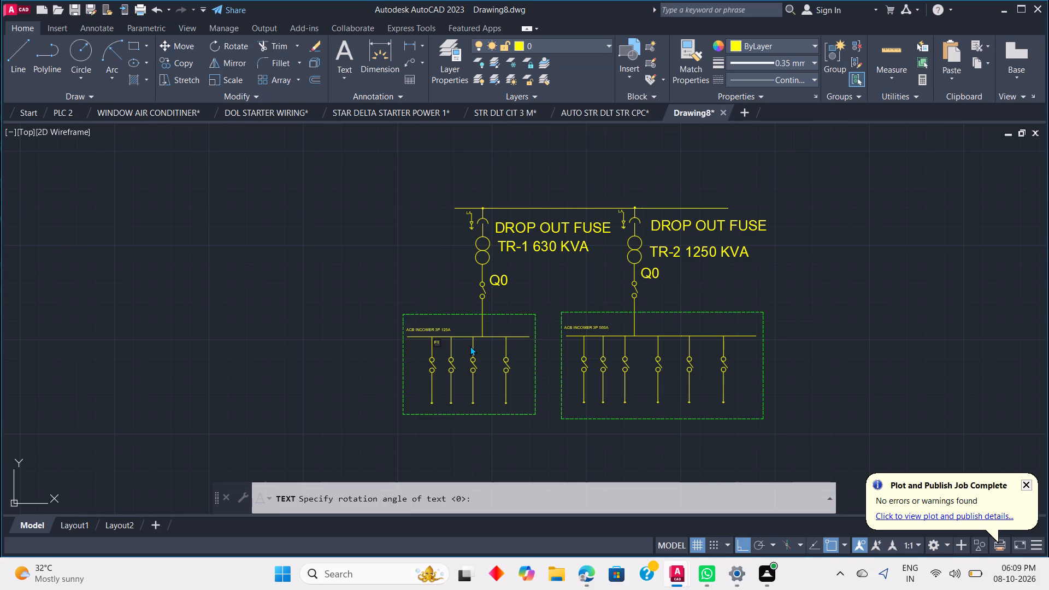
click(457, 344)
text(F2)
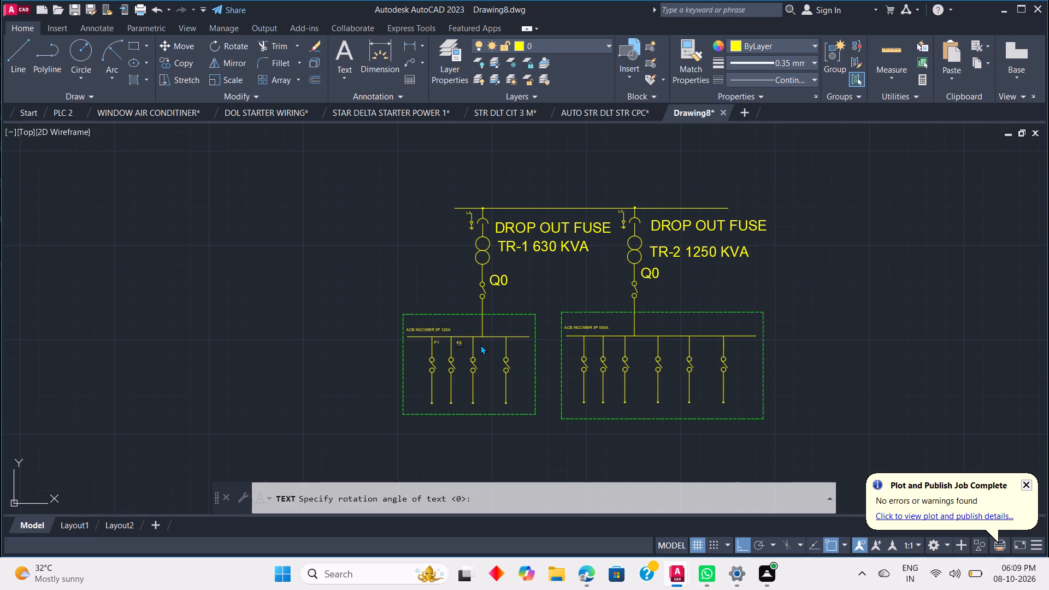
click(480, 345)
key(f)
key(3)
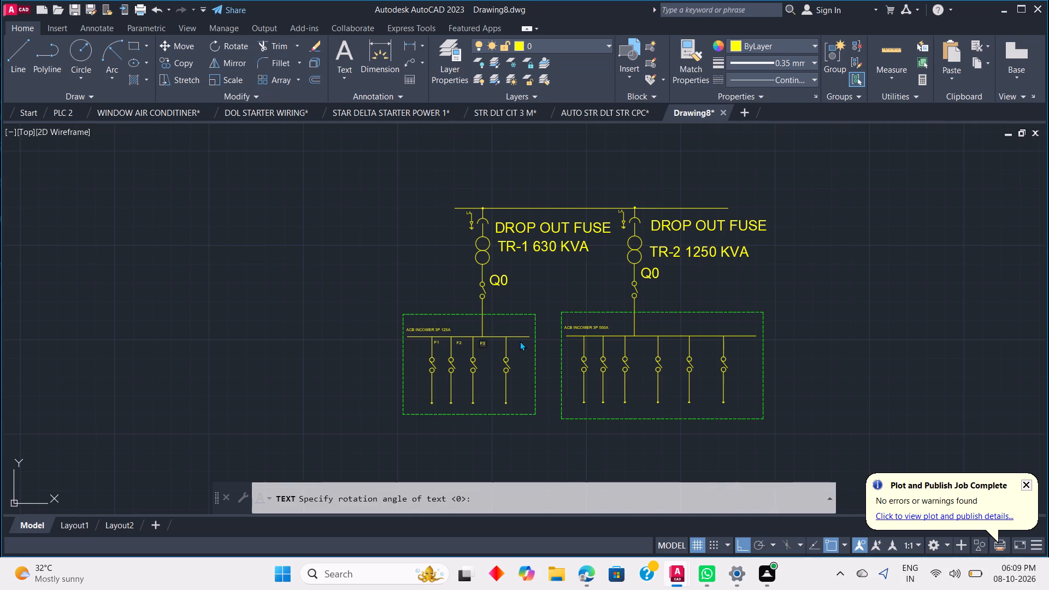
click(515, 345)
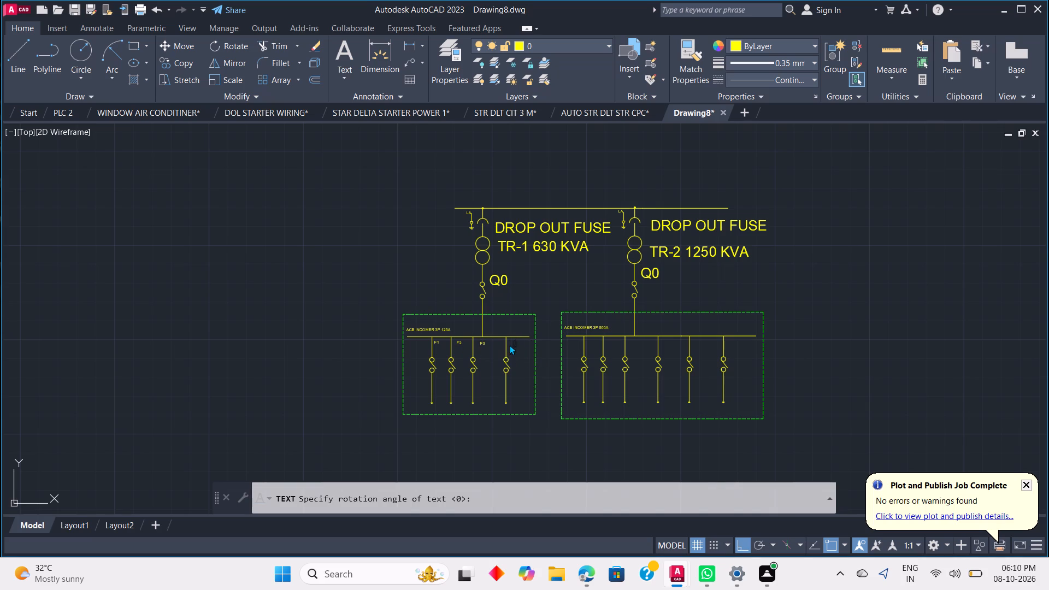
click(509, 345)
text(F4)
Label the second feeder's six busbar branches F1 to F6 in order, placing each text beside its branch just below the busbar.
scroll(581, 344, up, 1)
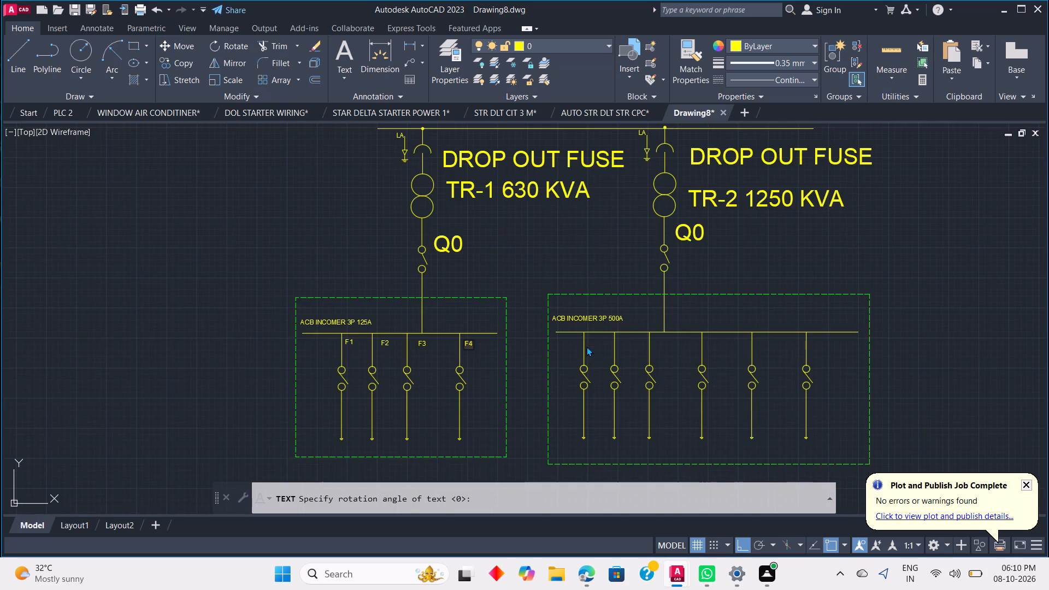
click(586, 346)
text(F1)
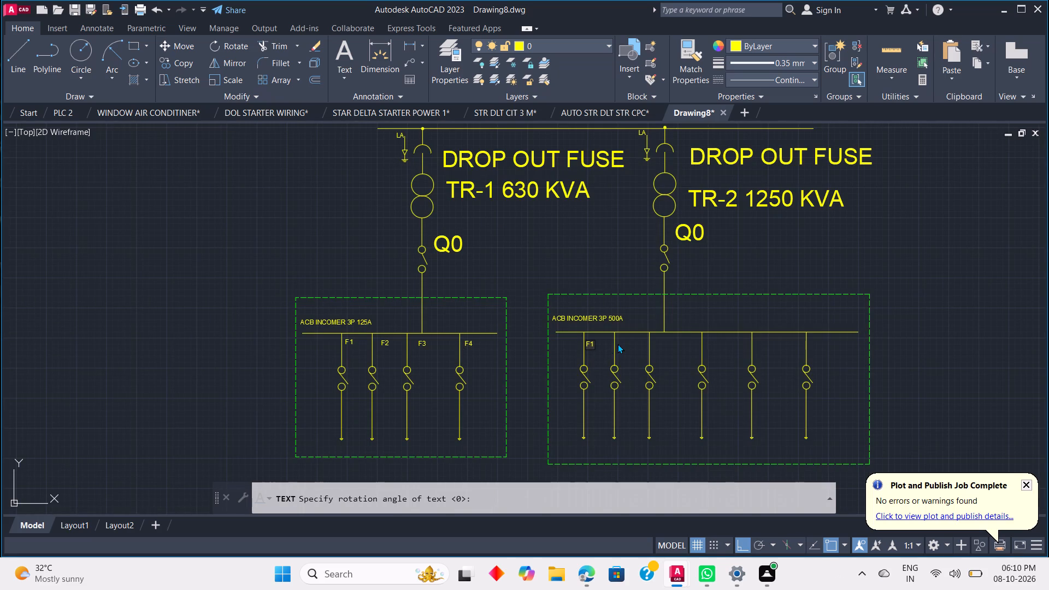
click(622, 344)
text(F2)
click(657, 343)
text(F3)
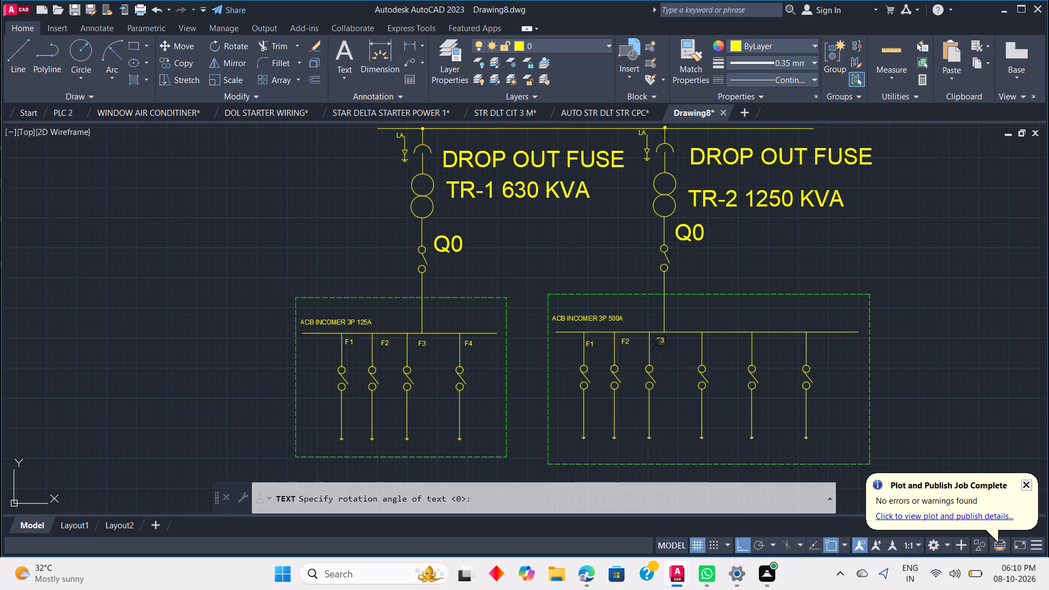
click(710, 345)
text(F4)
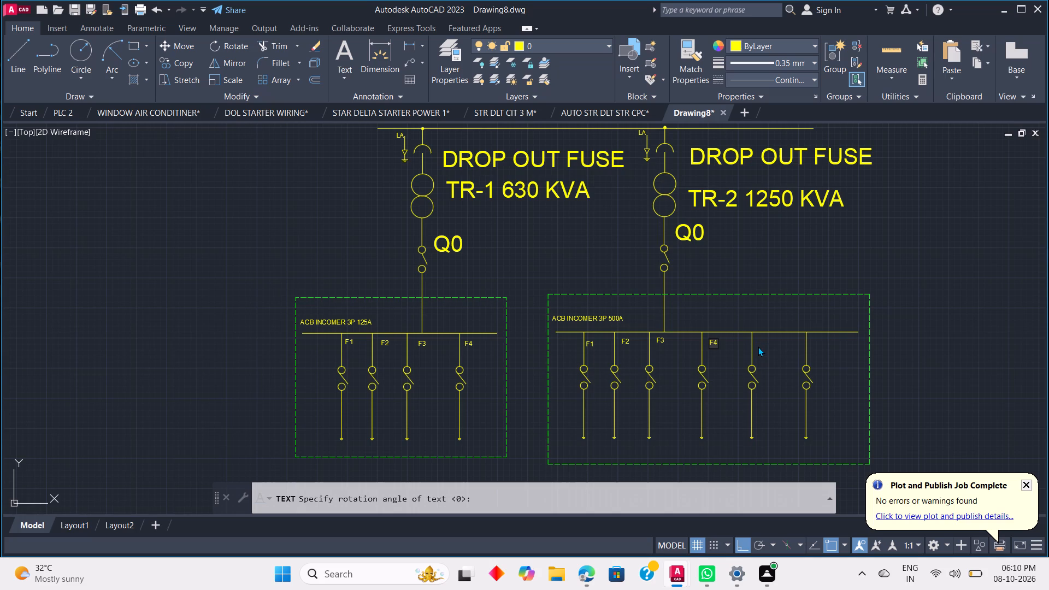
click(758, 343)
text(F5)
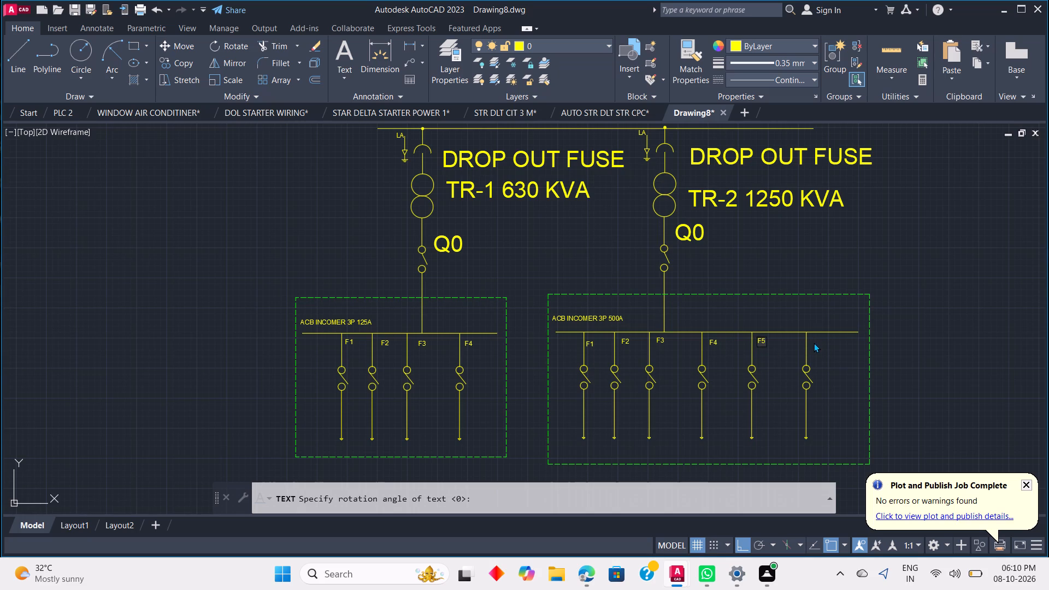
click(814, 342)
text(F6)
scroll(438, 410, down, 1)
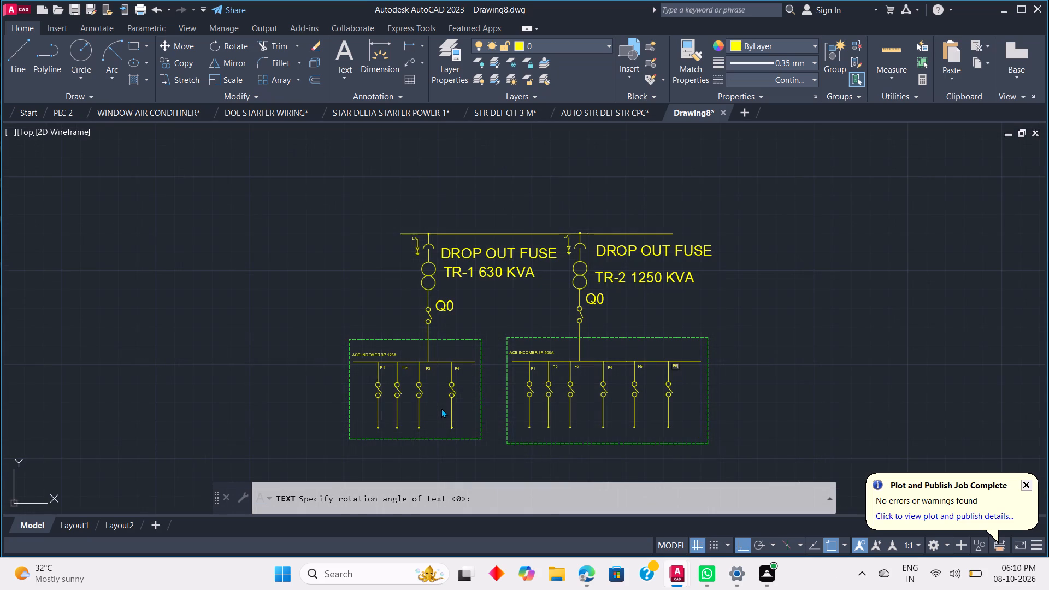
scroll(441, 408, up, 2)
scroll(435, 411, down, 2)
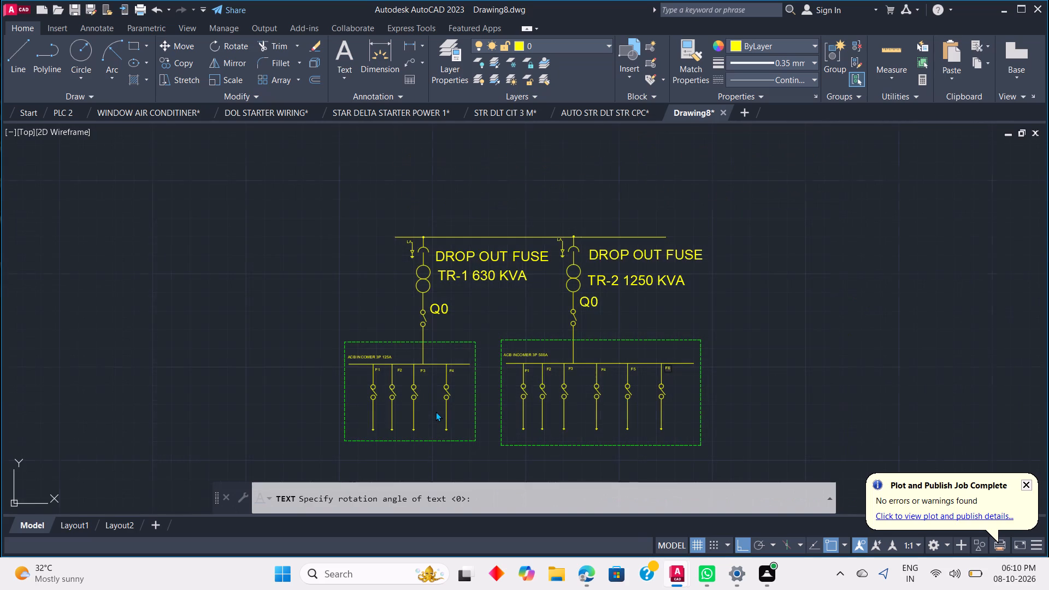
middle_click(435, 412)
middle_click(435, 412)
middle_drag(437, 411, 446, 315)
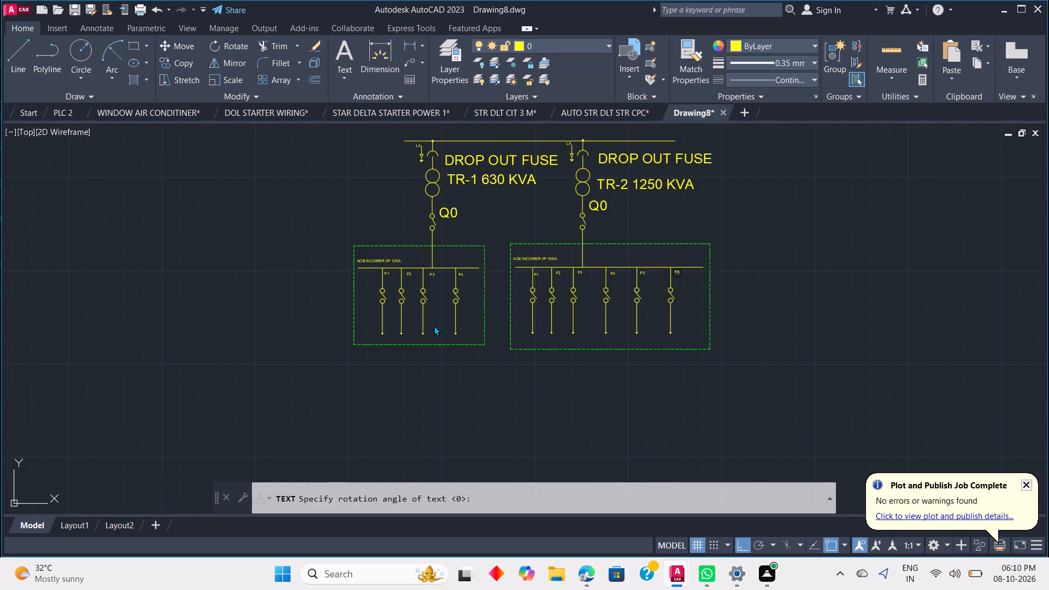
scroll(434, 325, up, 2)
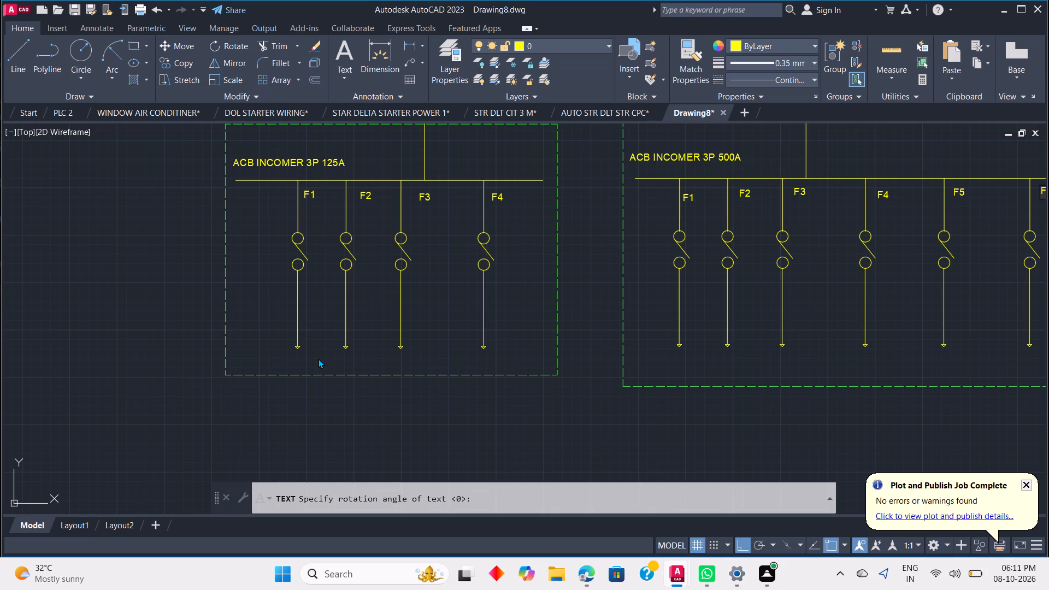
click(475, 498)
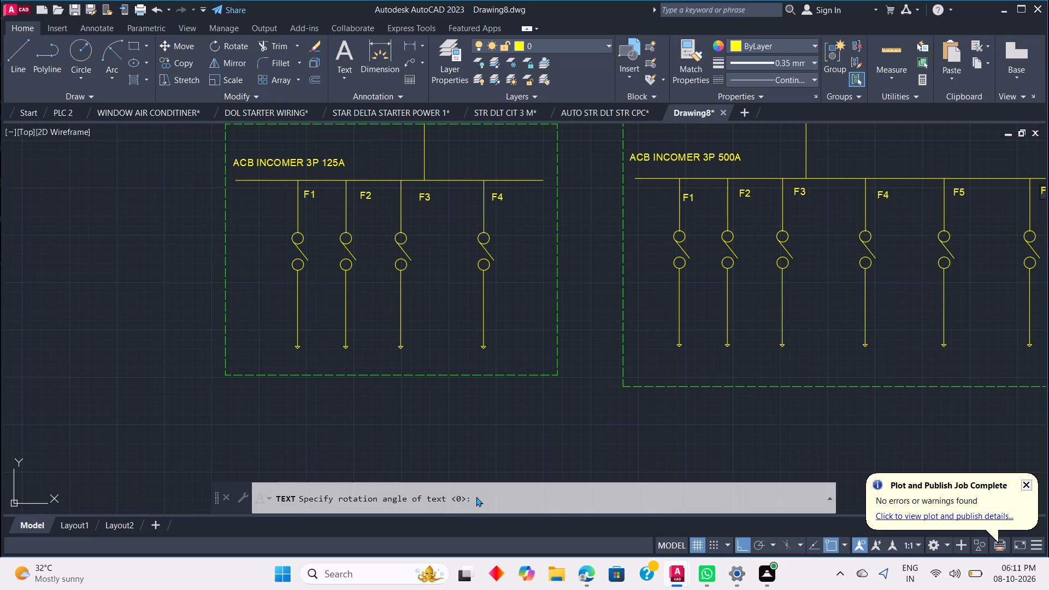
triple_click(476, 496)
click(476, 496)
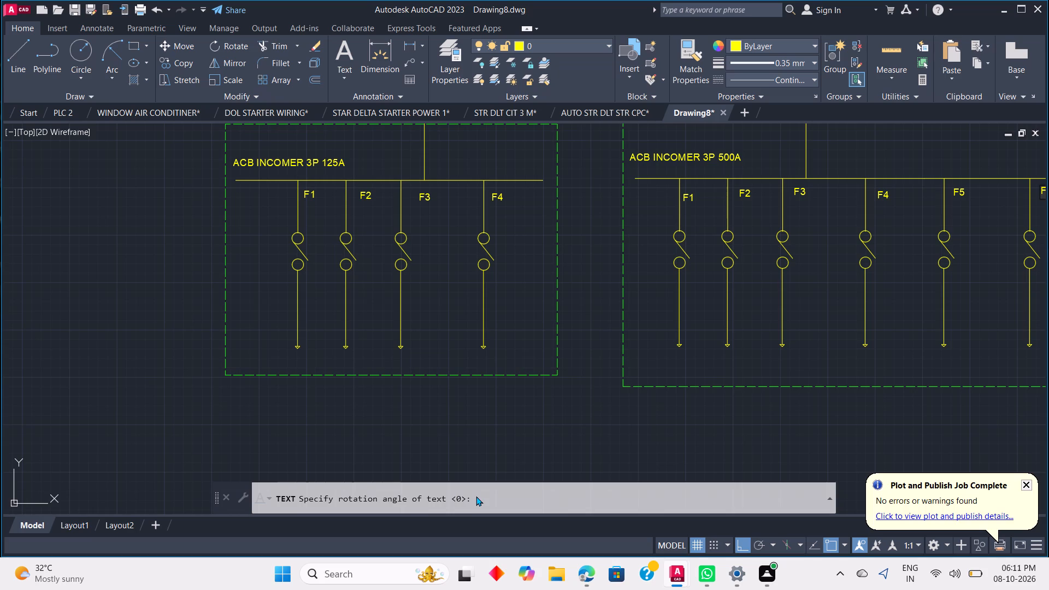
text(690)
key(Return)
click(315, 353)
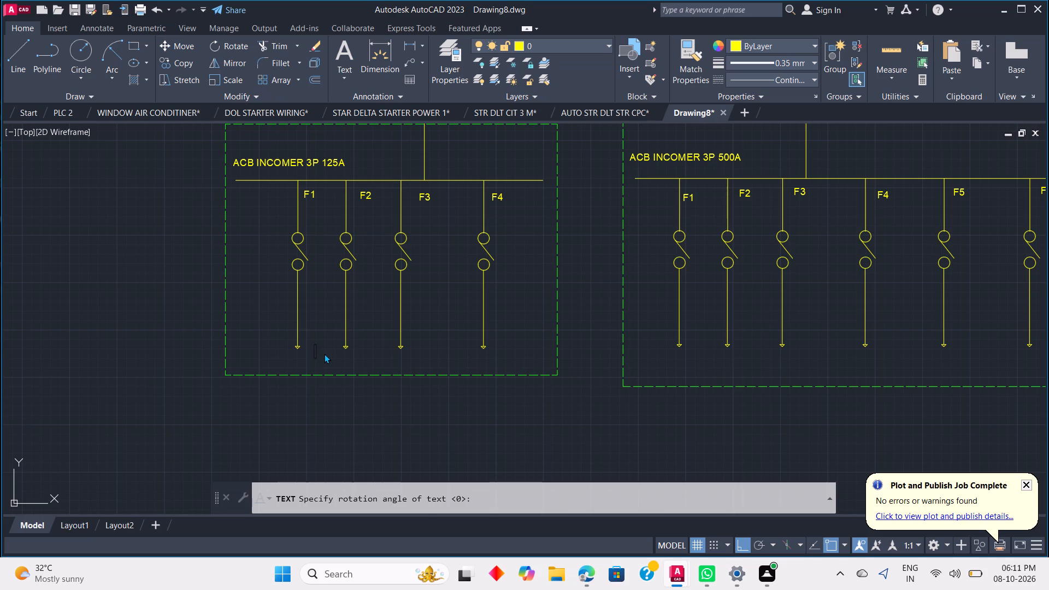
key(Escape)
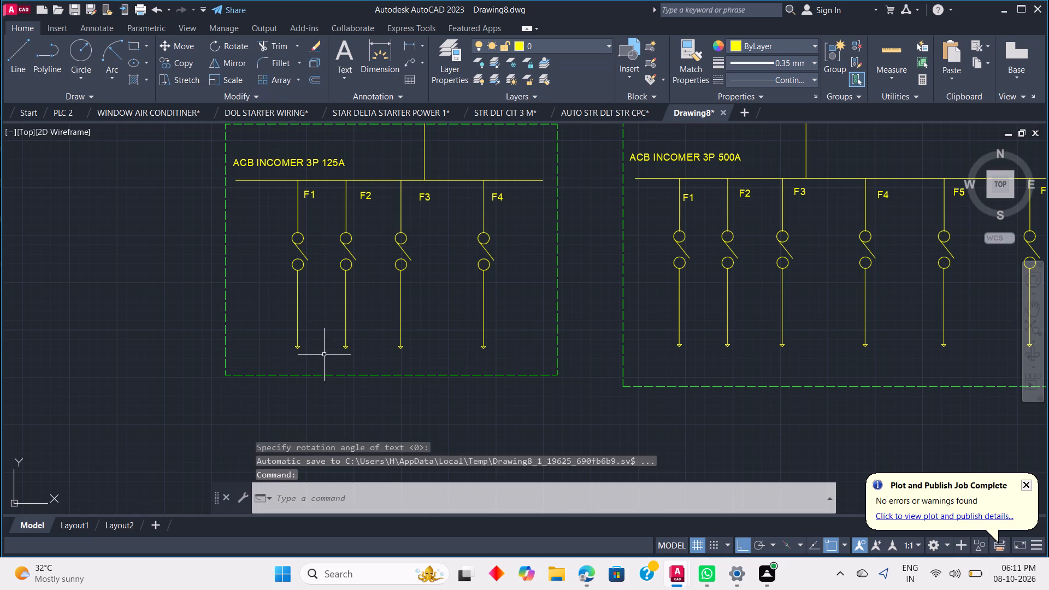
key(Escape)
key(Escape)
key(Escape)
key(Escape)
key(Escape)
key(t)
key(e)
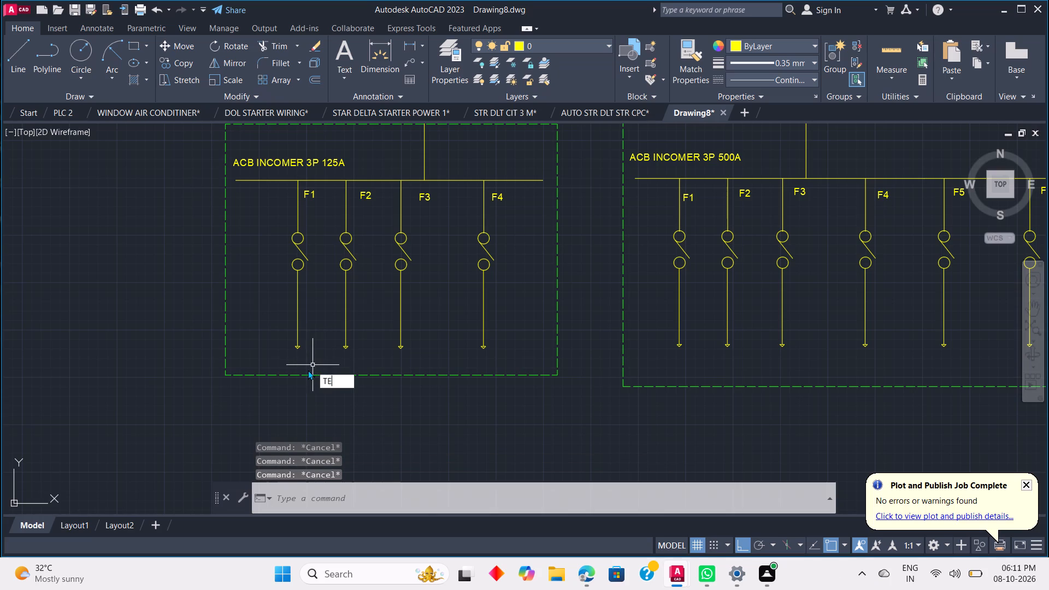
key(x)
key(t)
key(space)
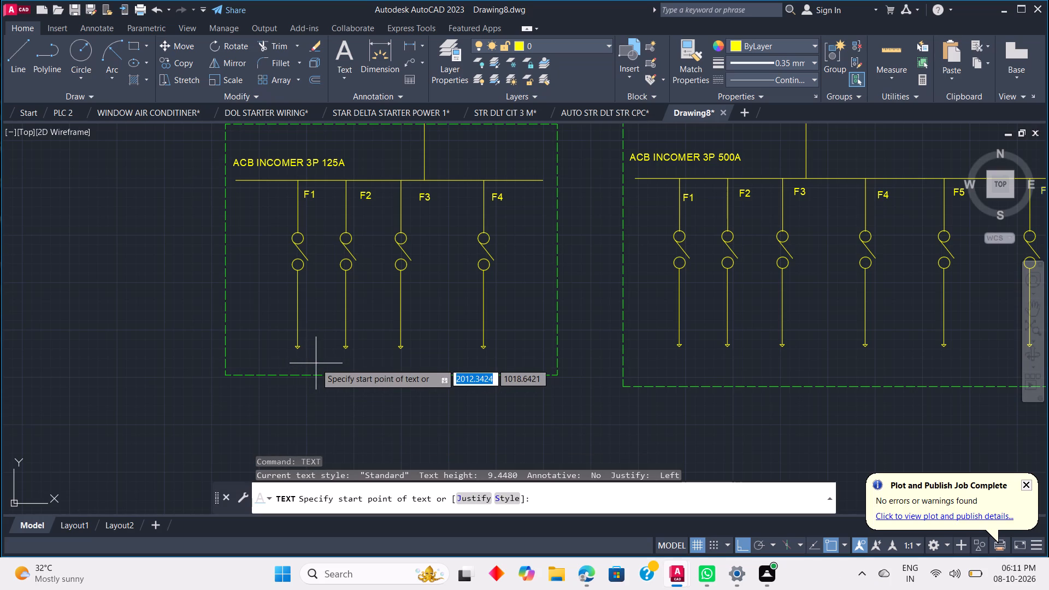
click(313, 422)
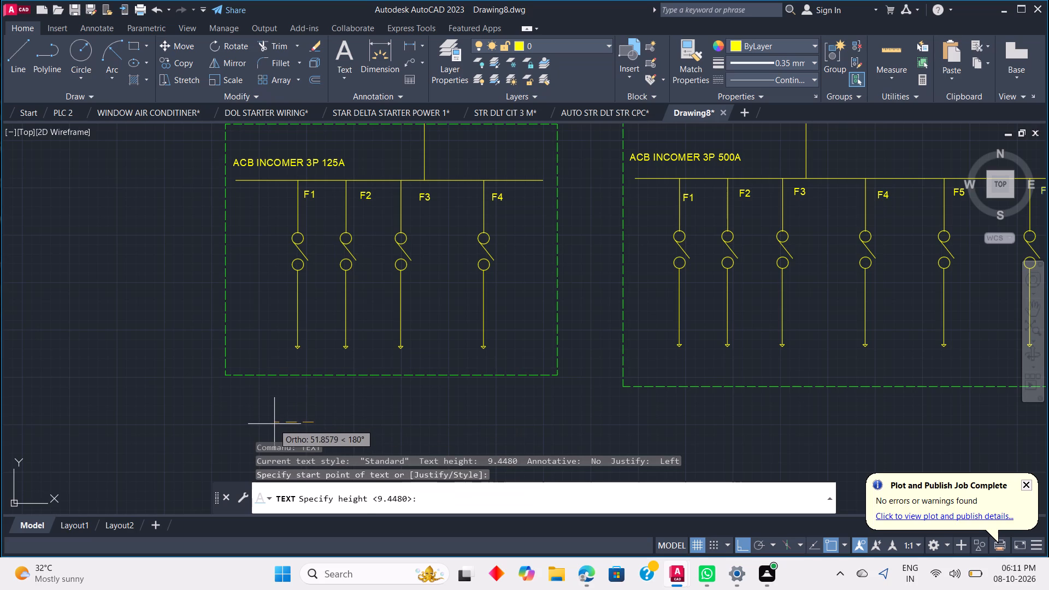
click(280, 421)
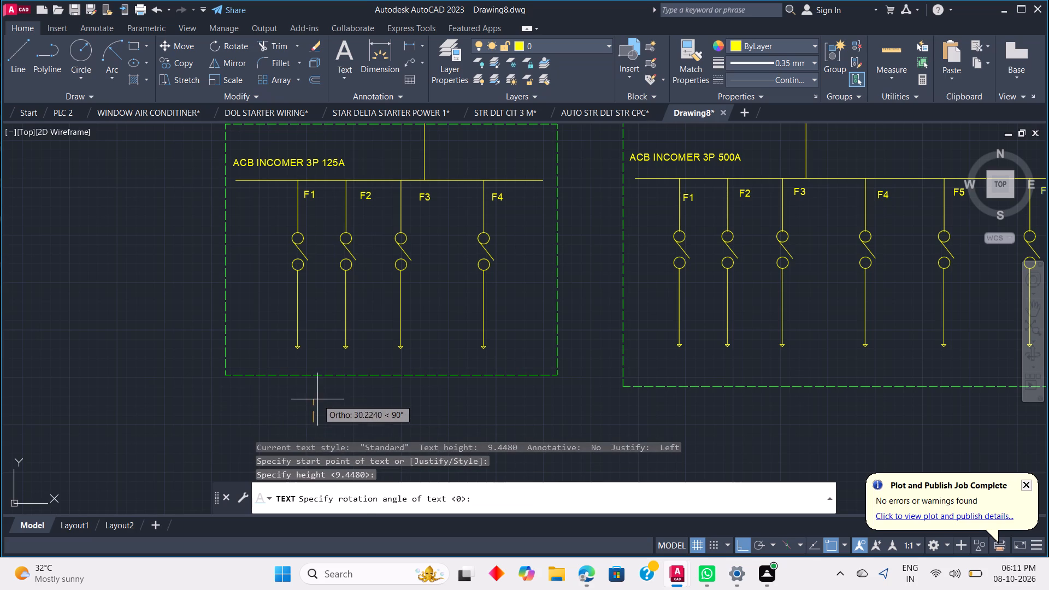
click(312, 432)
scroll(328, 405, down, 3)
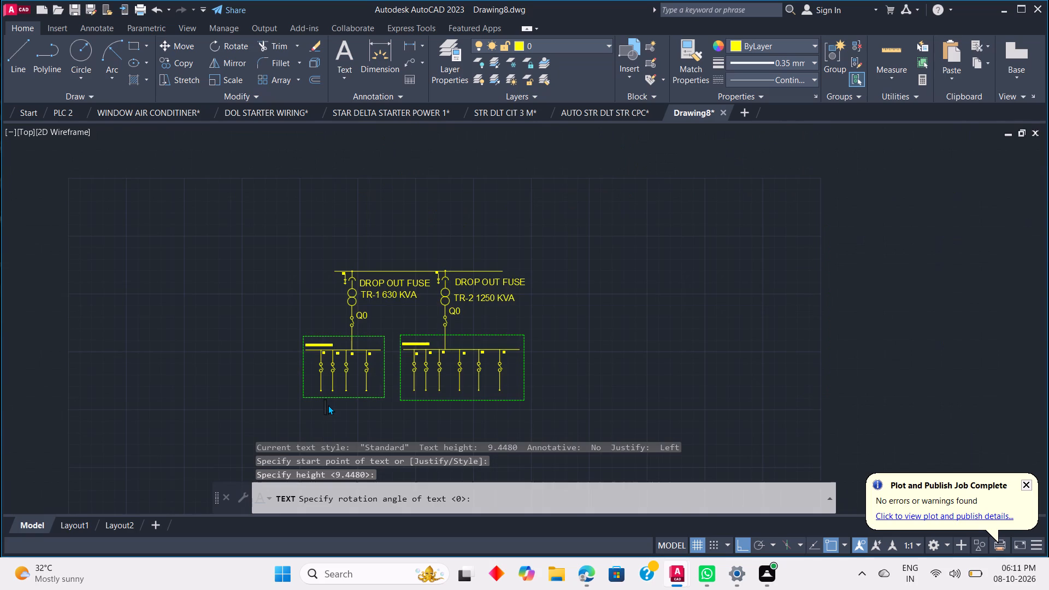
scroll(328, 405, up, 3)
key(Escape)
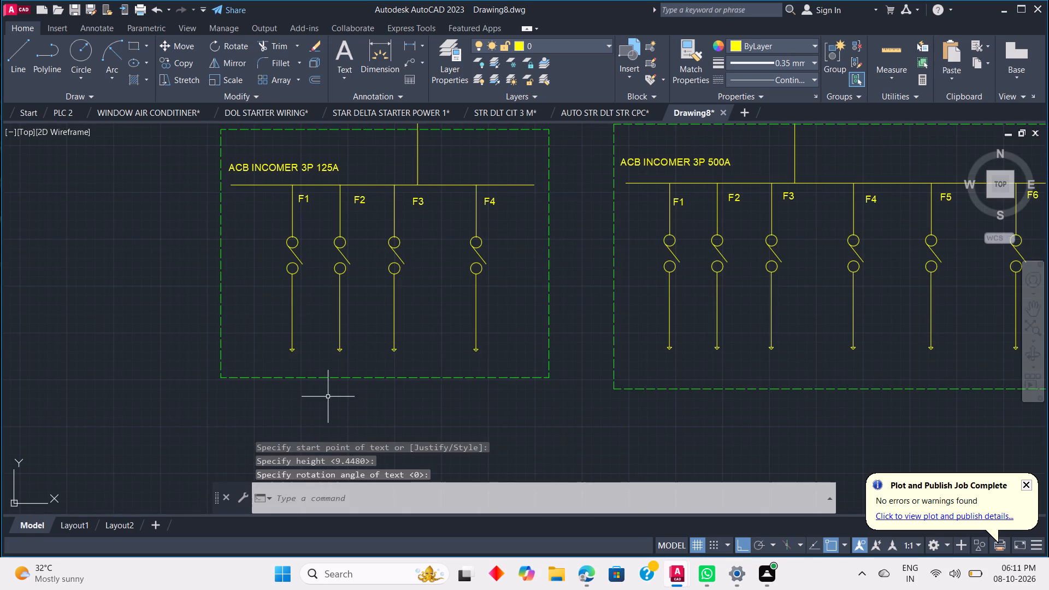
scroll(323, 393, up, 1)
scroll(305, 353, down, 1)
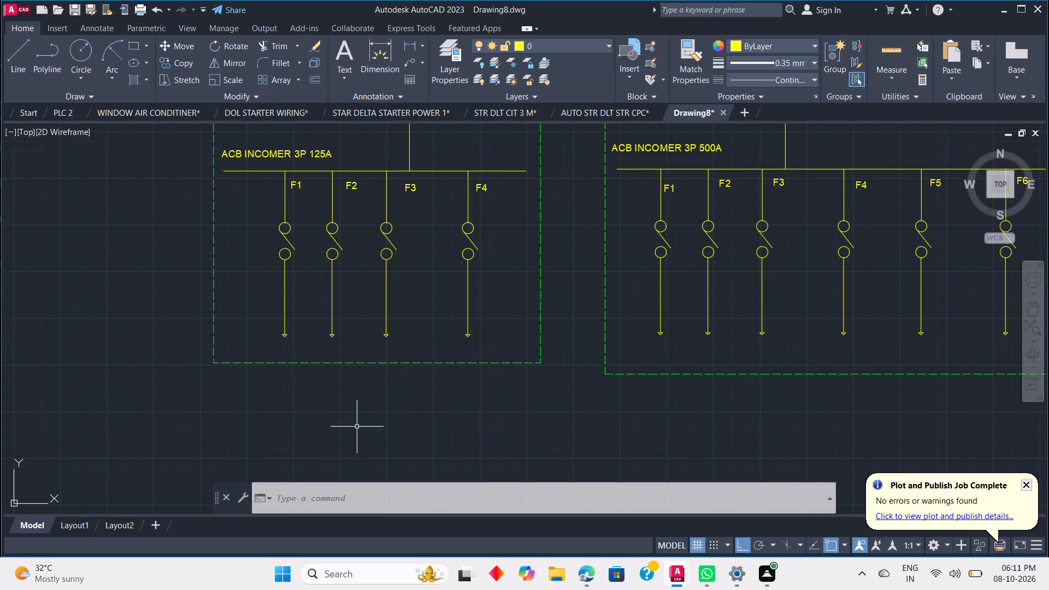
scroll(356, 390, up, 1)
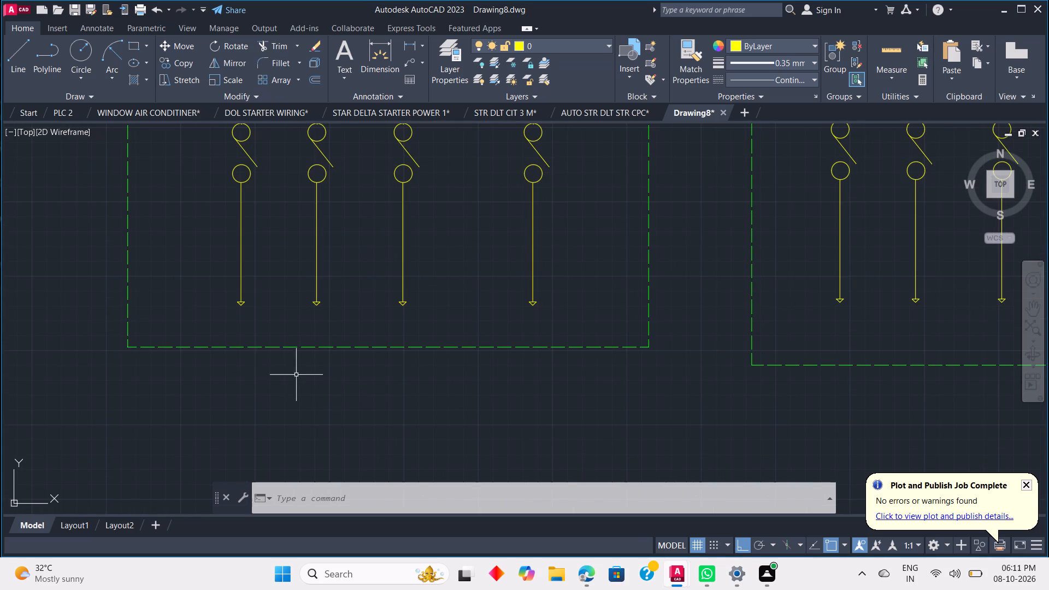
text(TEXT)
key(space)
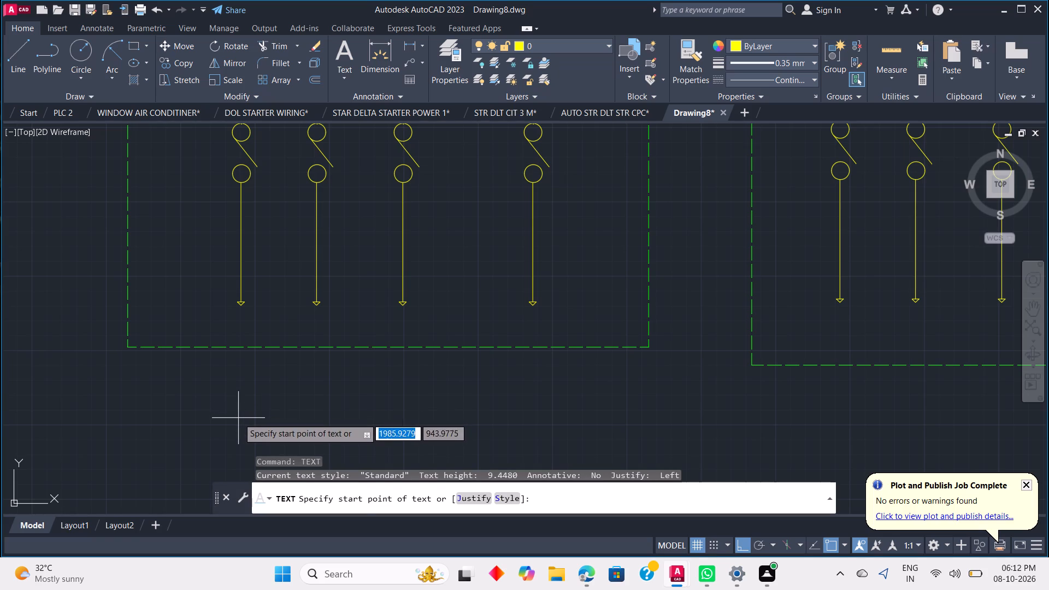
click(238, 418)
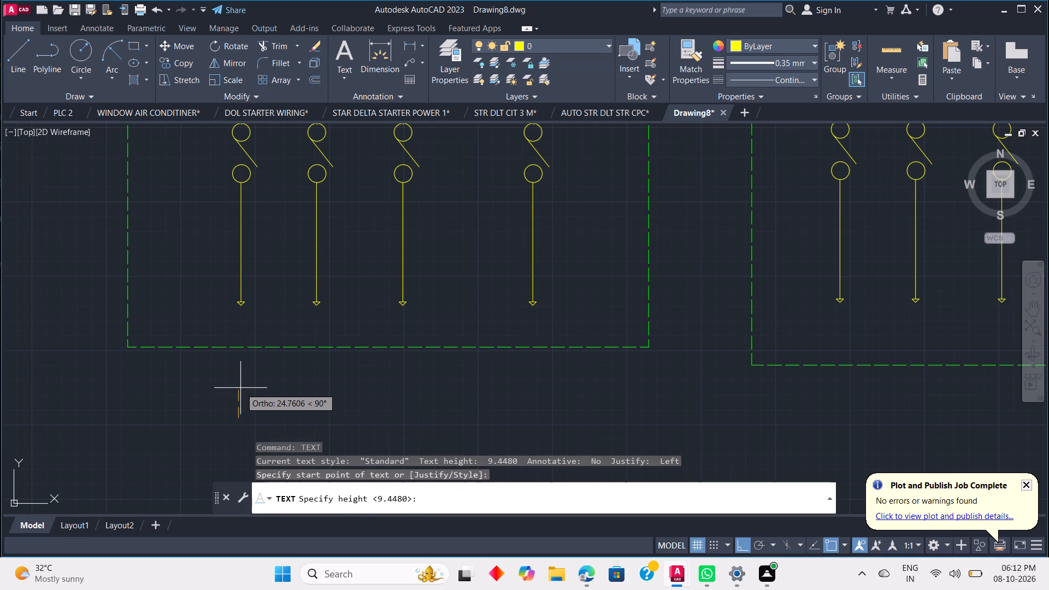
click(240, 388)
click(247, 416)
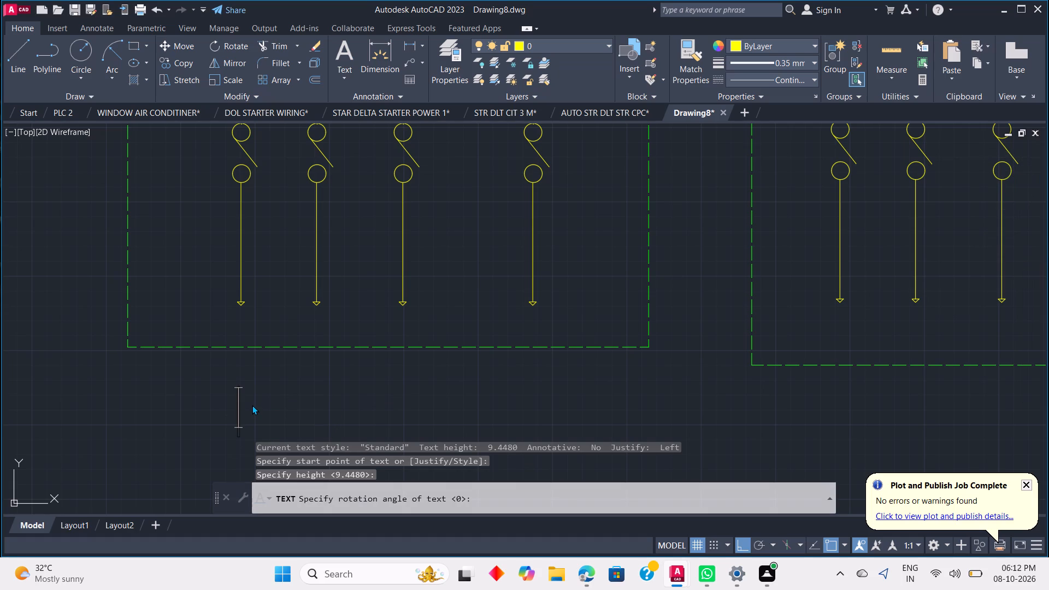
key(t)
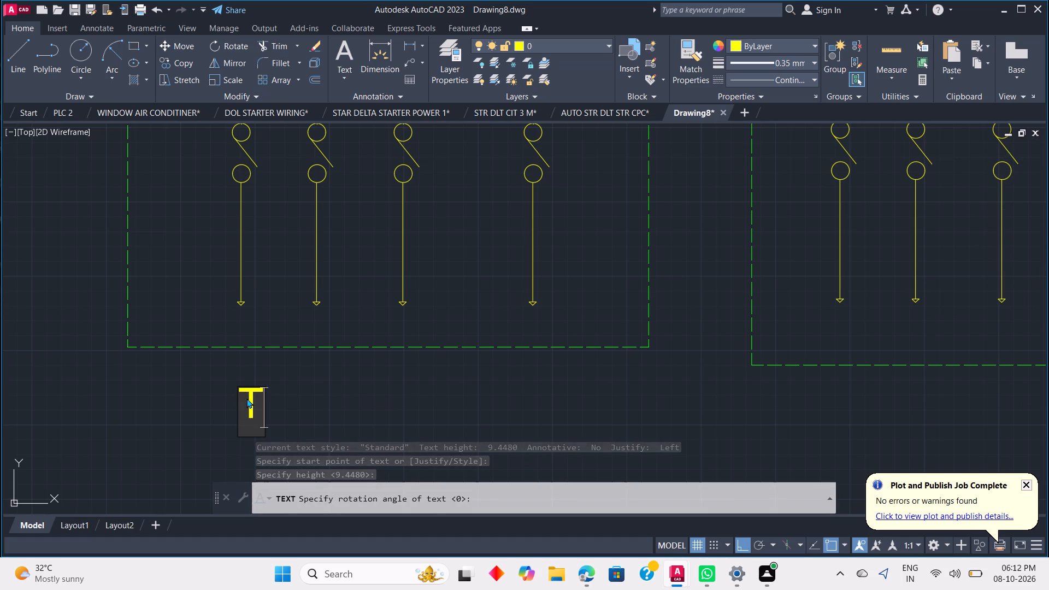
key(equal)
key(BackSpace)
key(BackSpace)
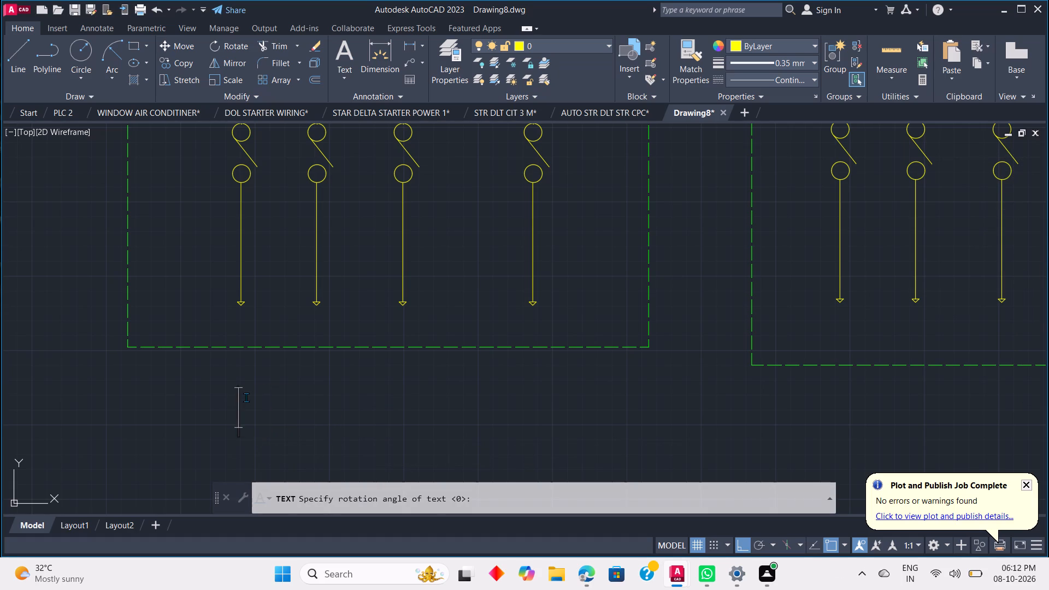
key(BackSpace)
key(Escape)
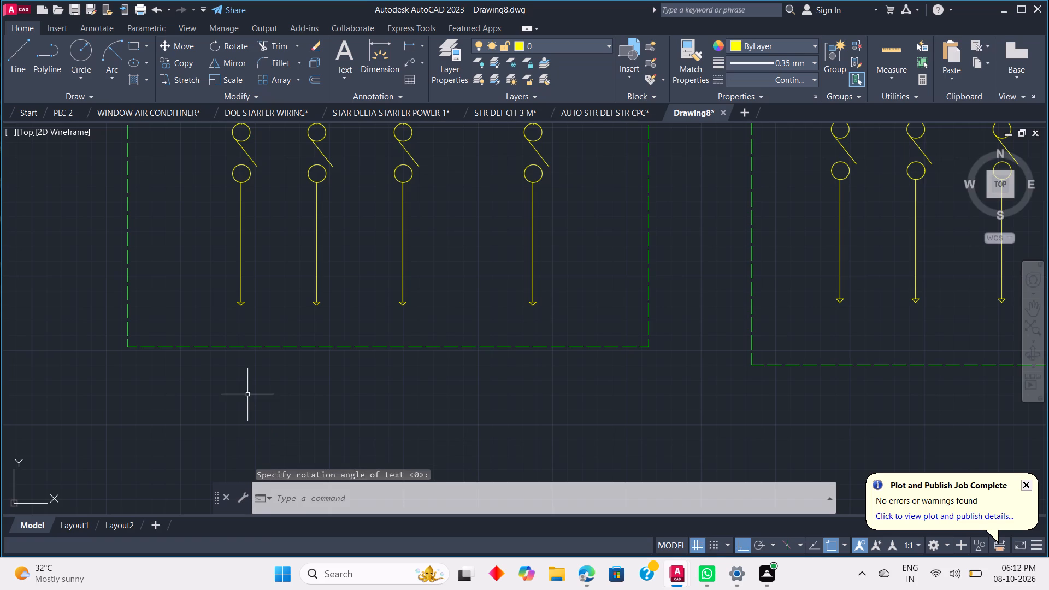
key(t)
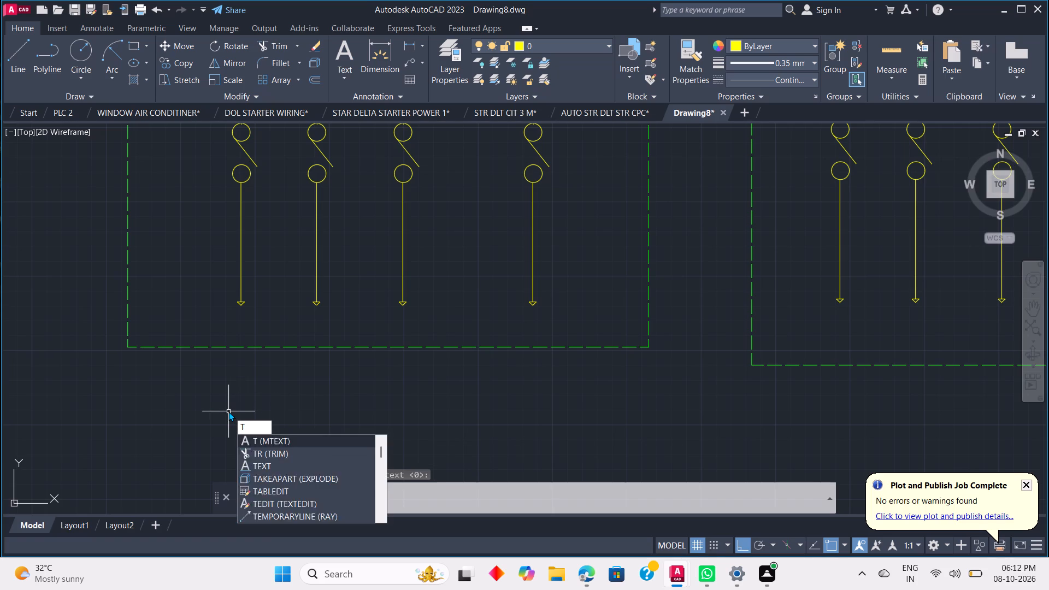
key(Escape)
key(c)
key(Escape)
Add horizontal text starting DB-L1 4C, about 23 units high, under the first feeder's F1 branch, just below the dashed enclosure.
key(space)
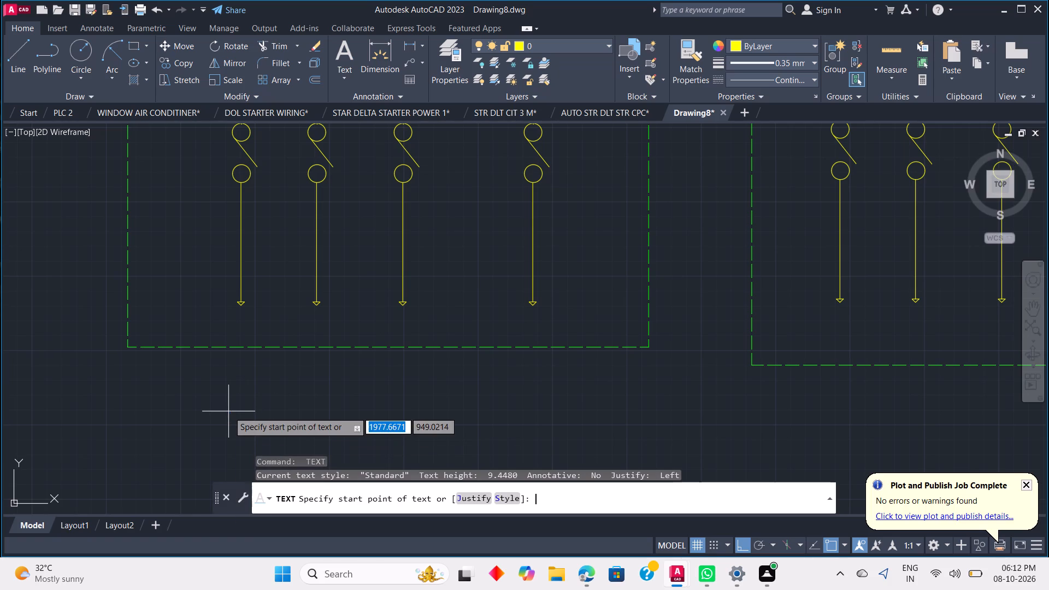
click(237, 414)
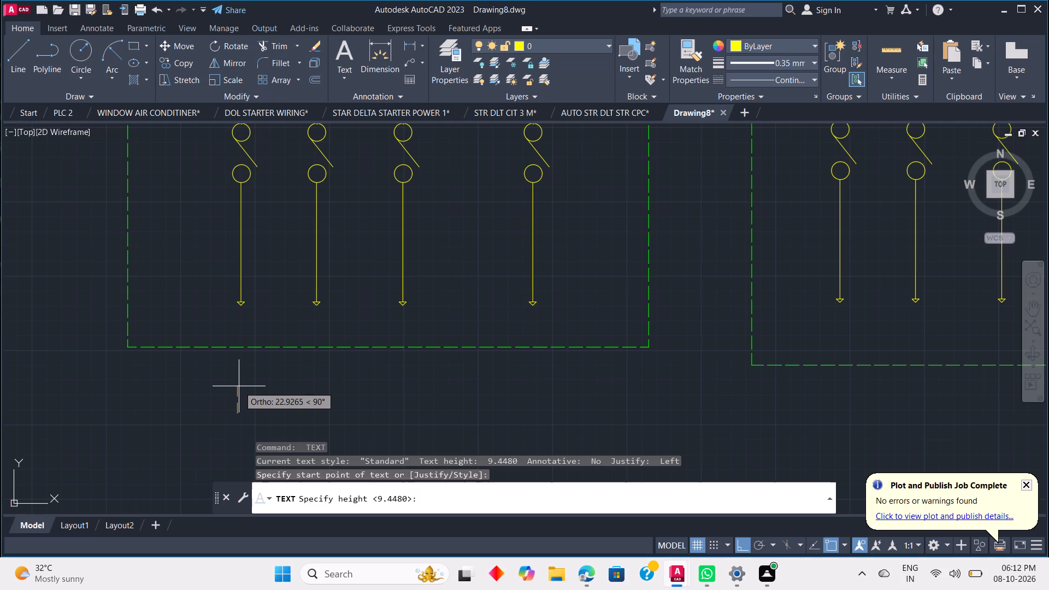
click(239, 386)
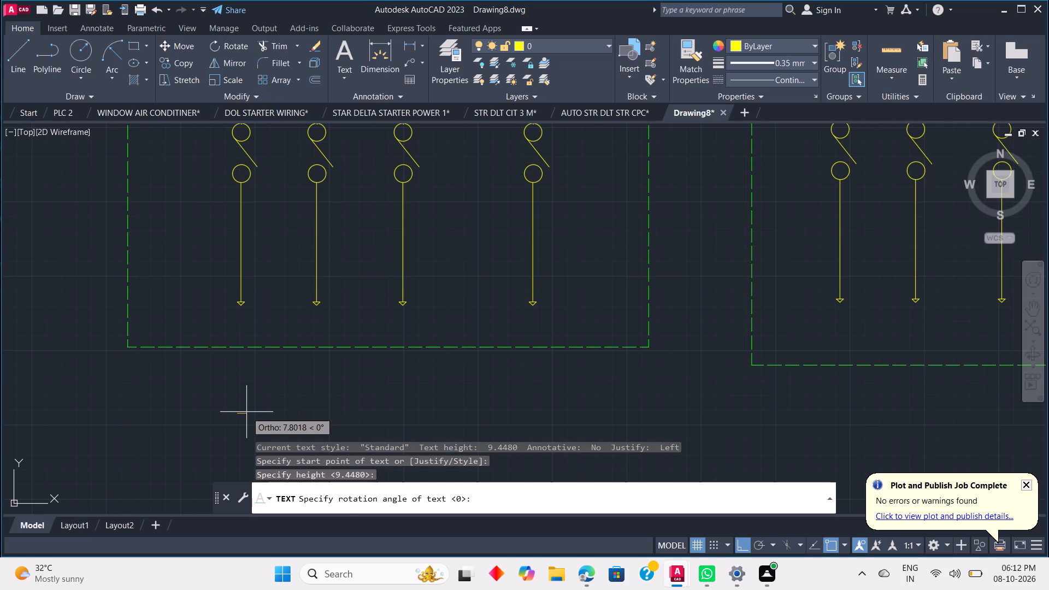
click(247, 413)
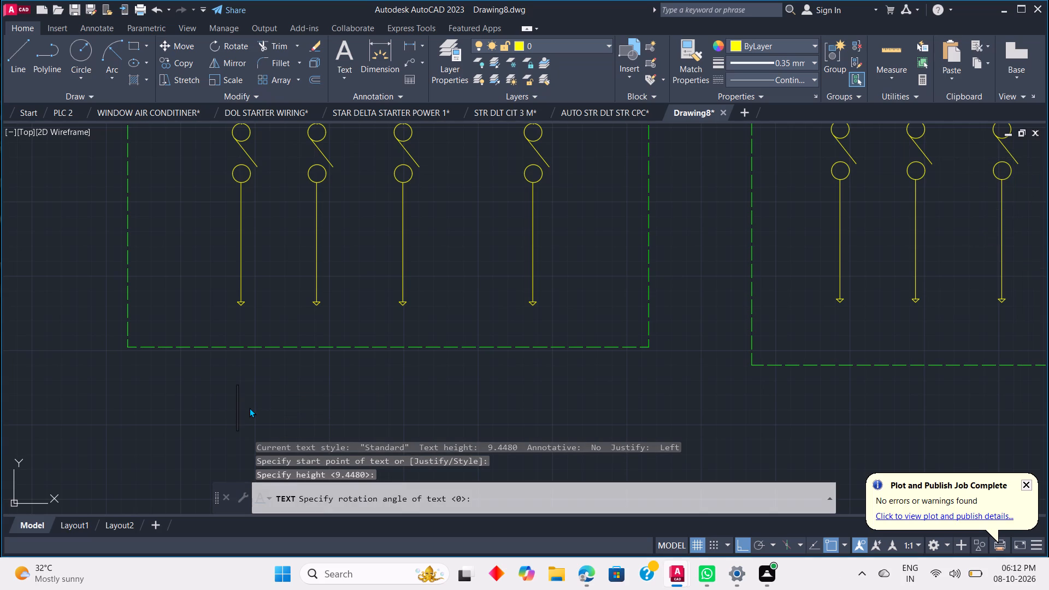
key(t)
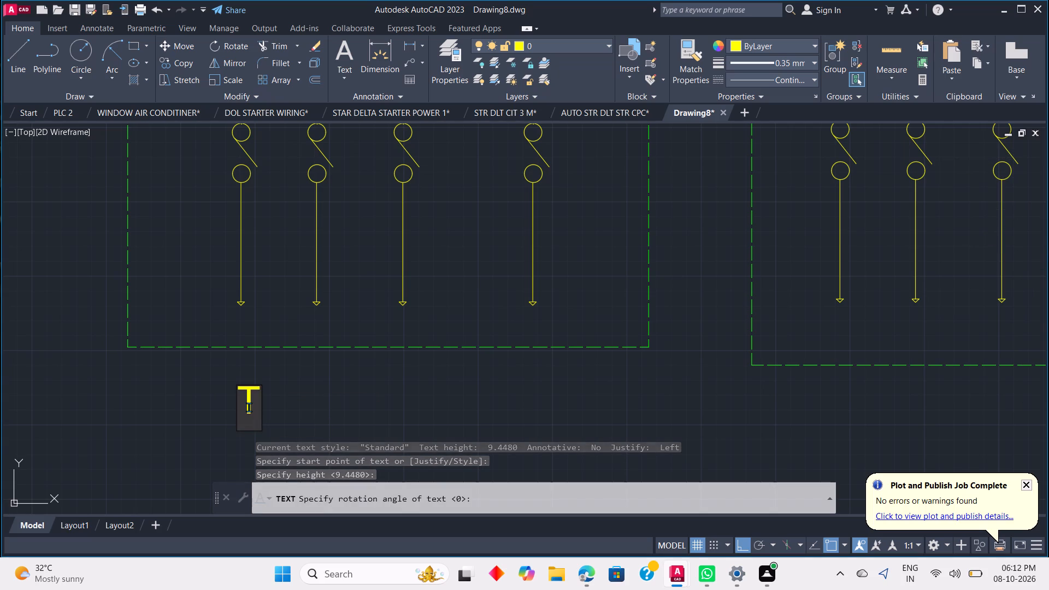
key(BackSpace)
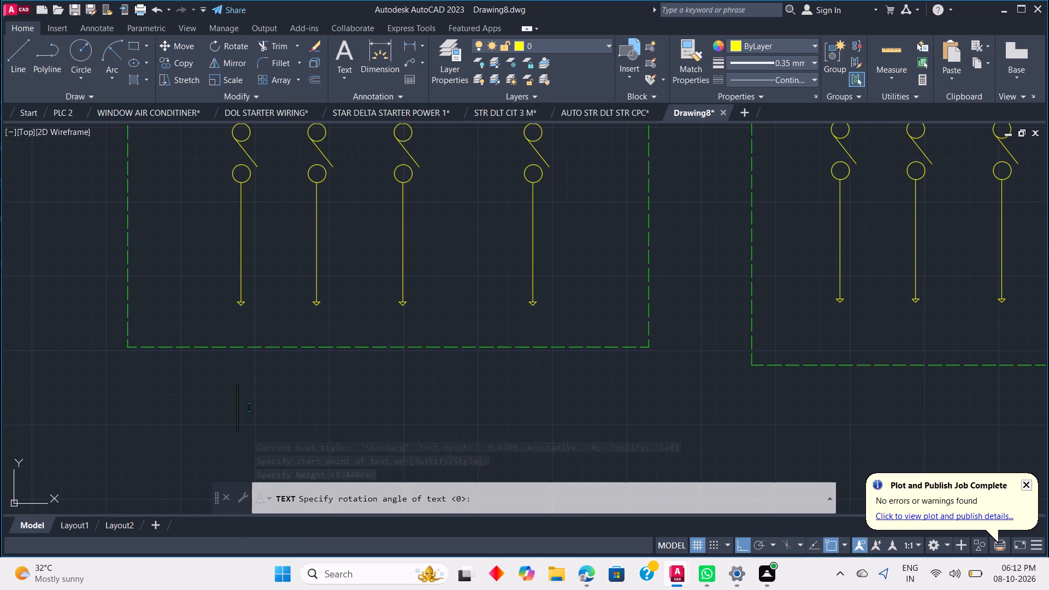
text(DB)
key(space)
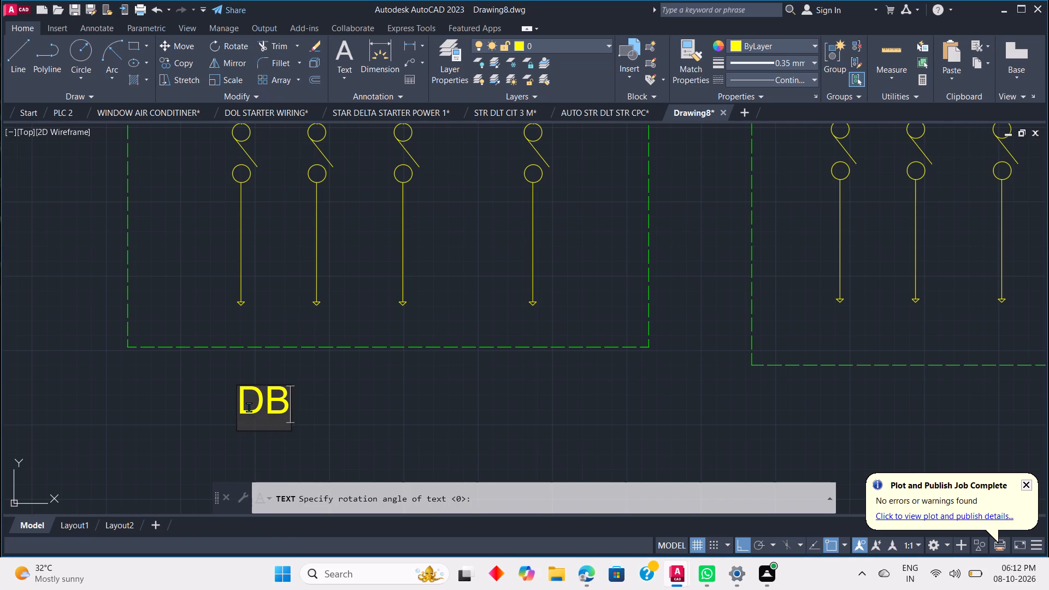
key(BackSpace)
key(minus)
key(l)
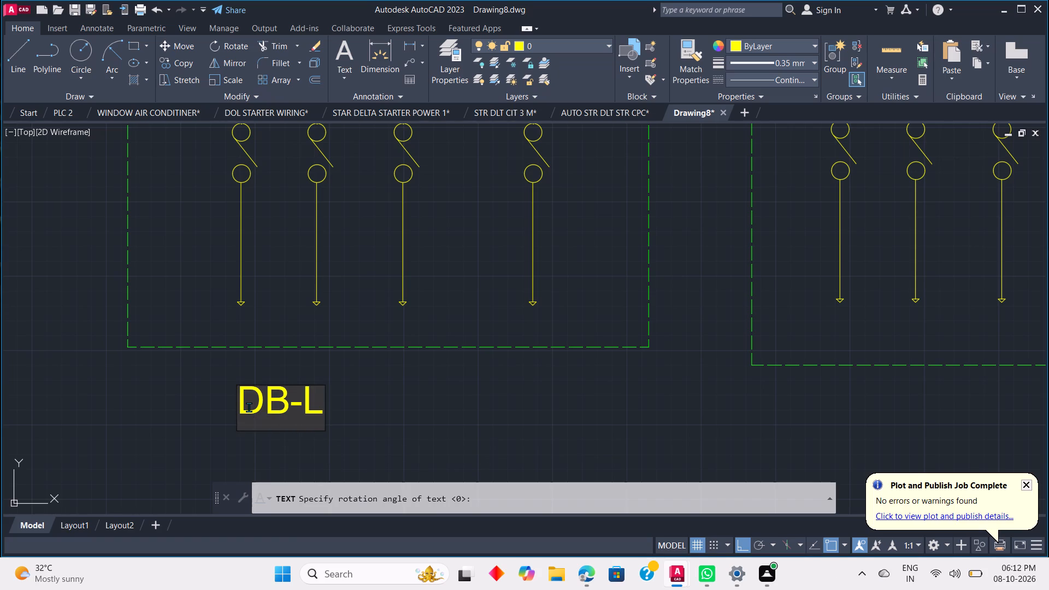
key(1)
key(space)
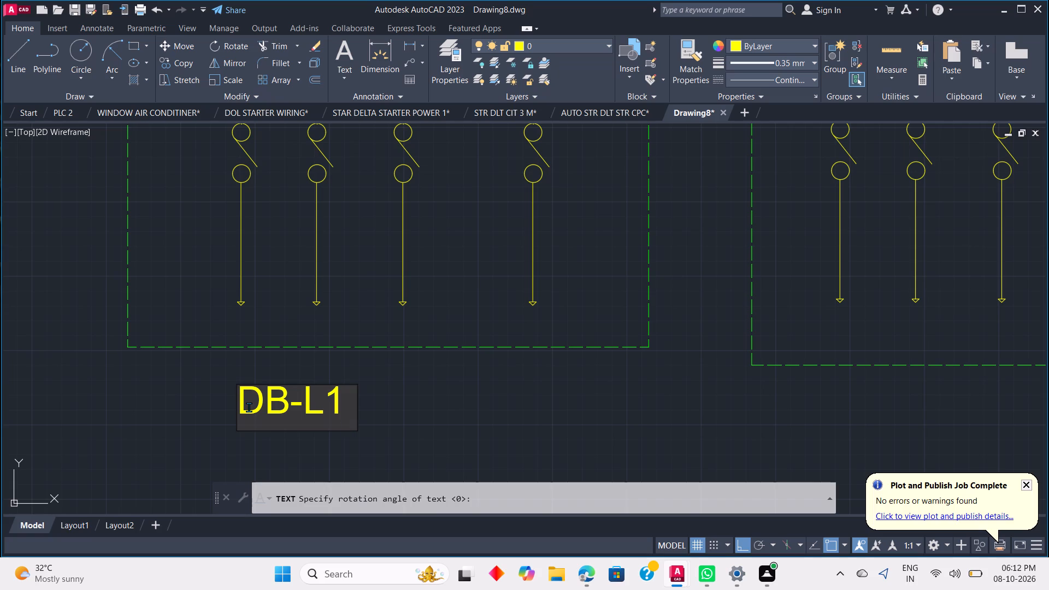
text(4C)
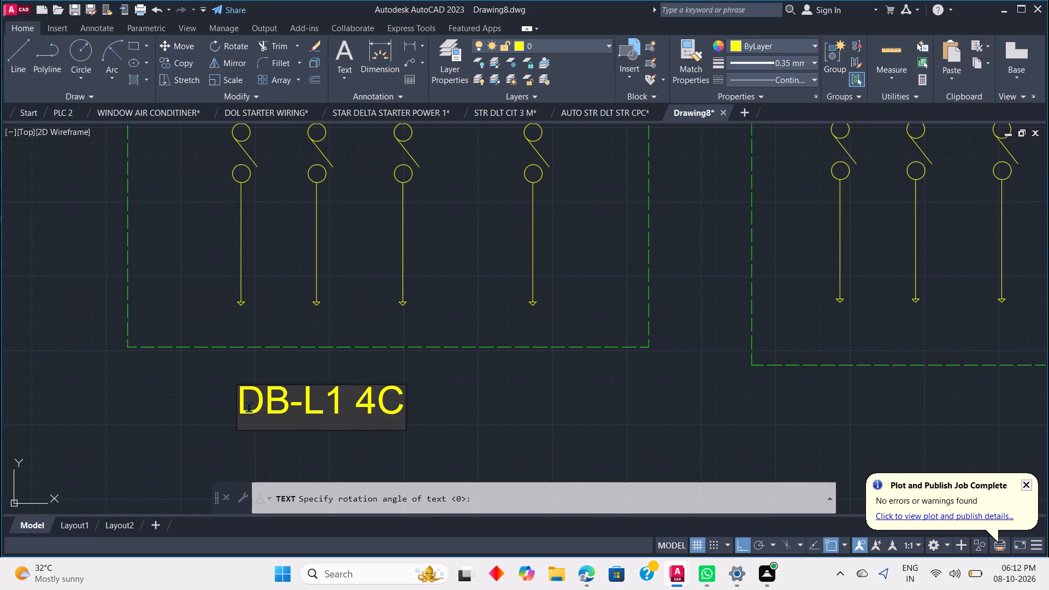
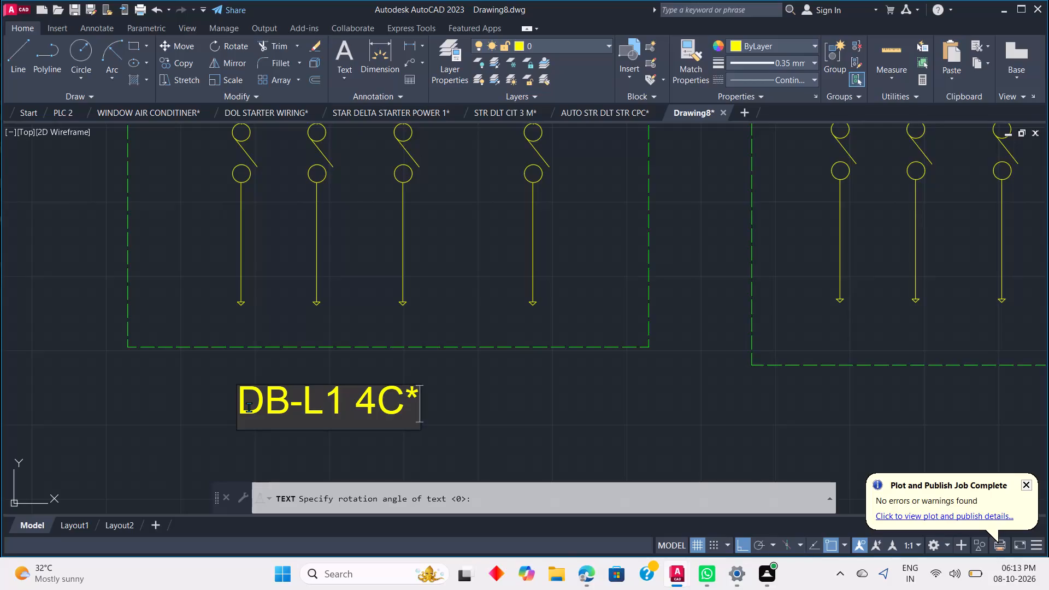
Remove the trailing asterisk from the label below the dashed enclosure so the text reads DB-L1 4C.
key(BackSpace)
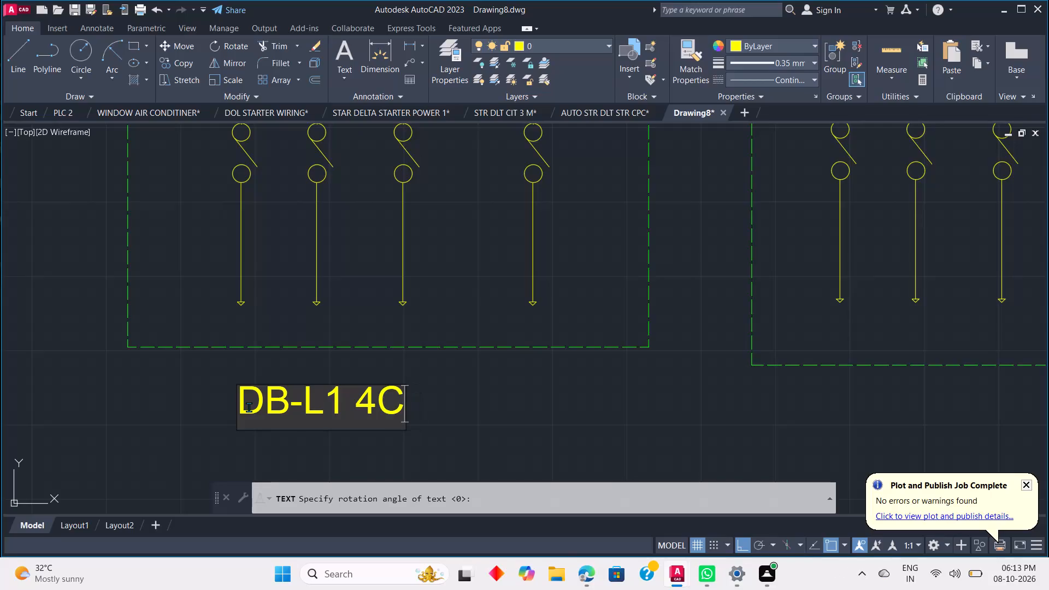
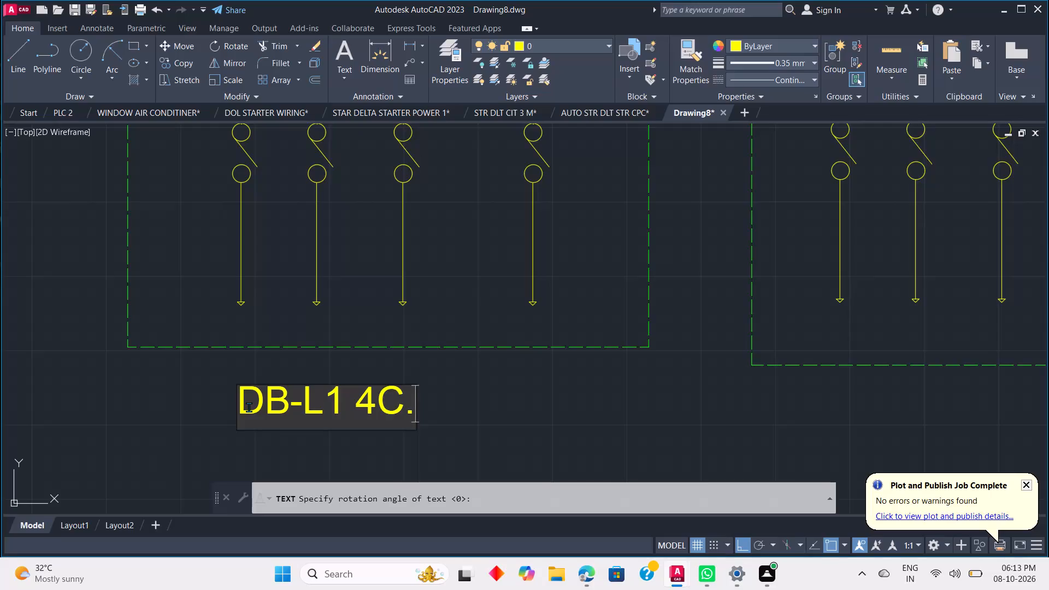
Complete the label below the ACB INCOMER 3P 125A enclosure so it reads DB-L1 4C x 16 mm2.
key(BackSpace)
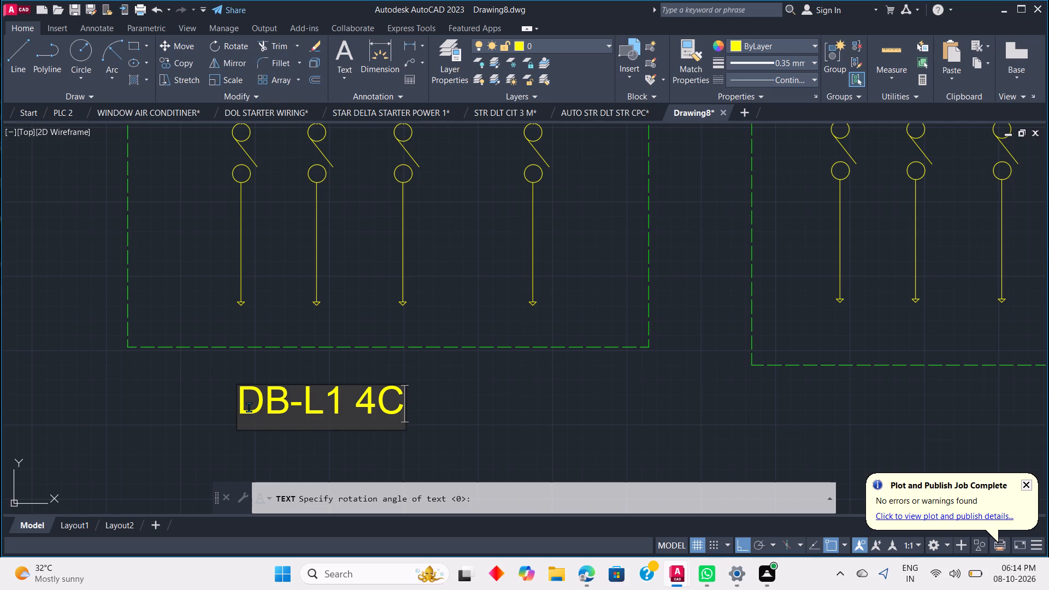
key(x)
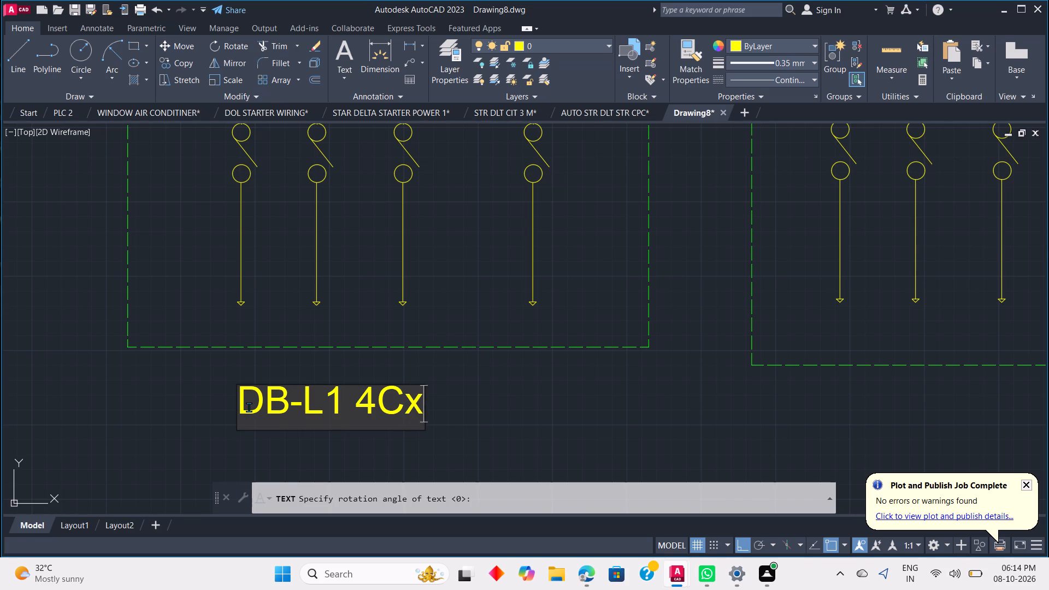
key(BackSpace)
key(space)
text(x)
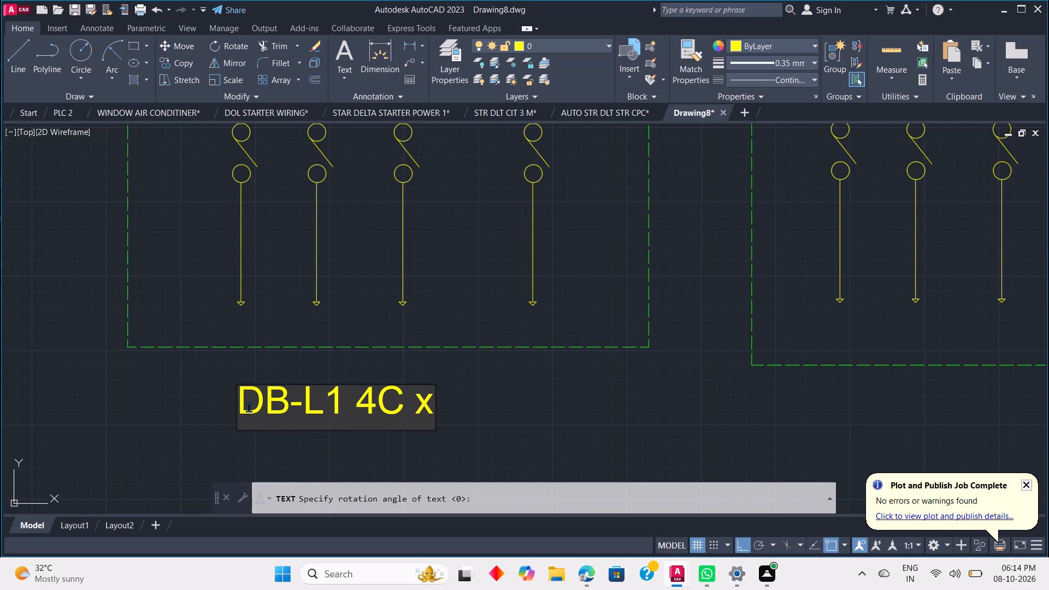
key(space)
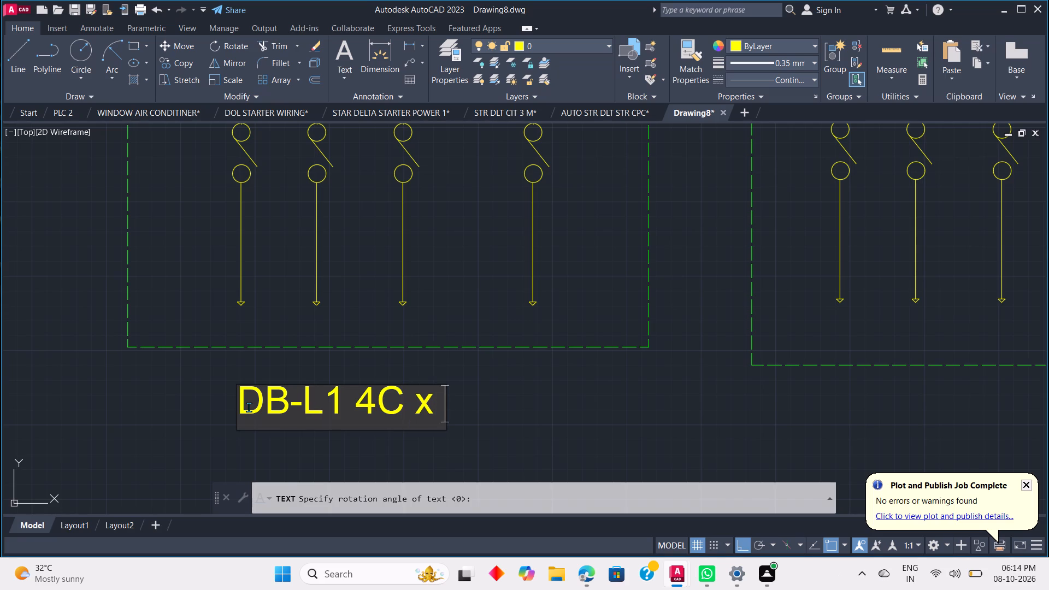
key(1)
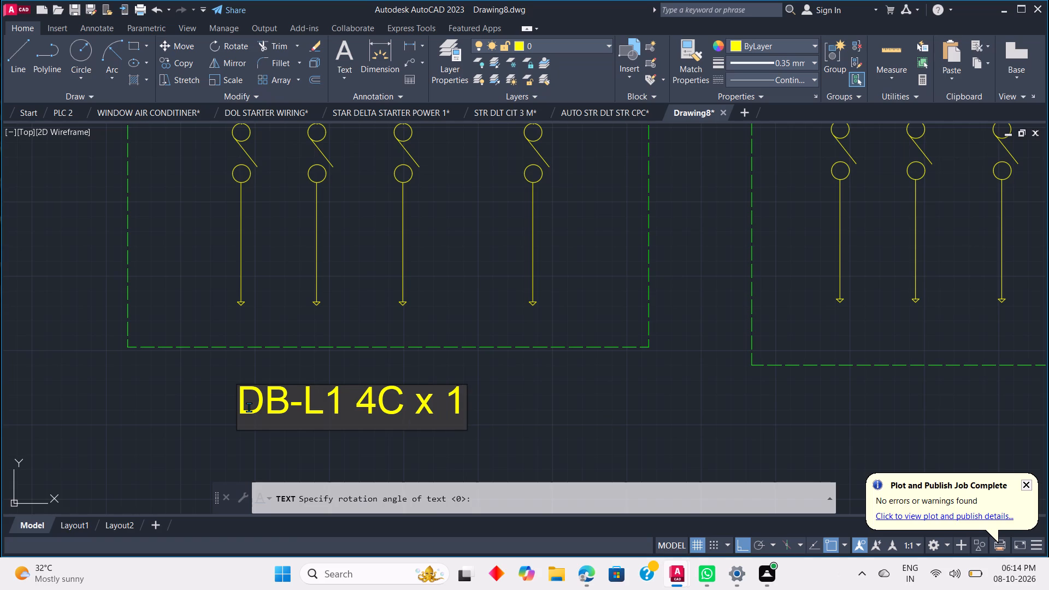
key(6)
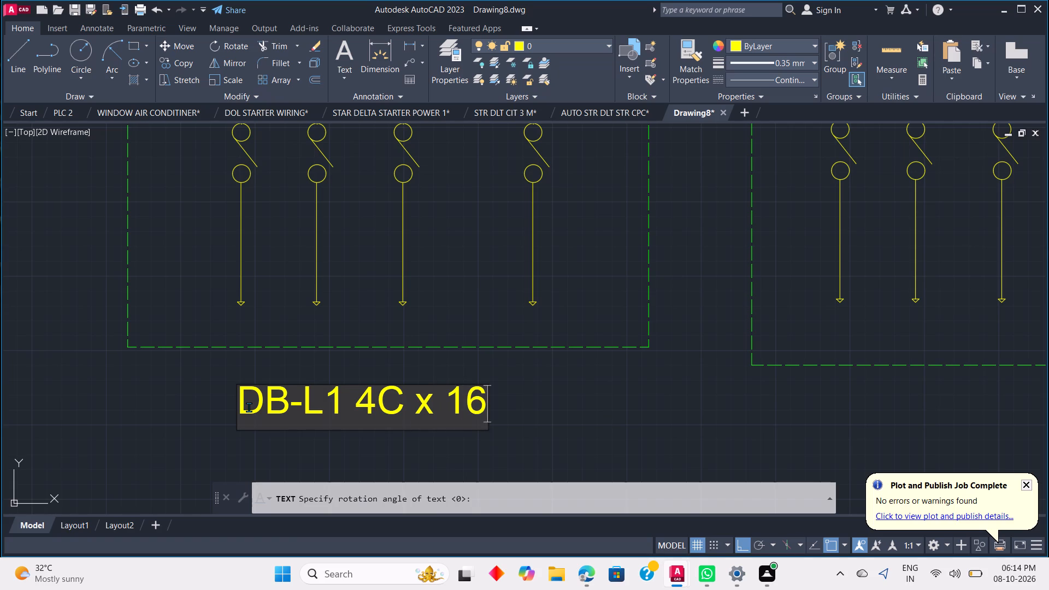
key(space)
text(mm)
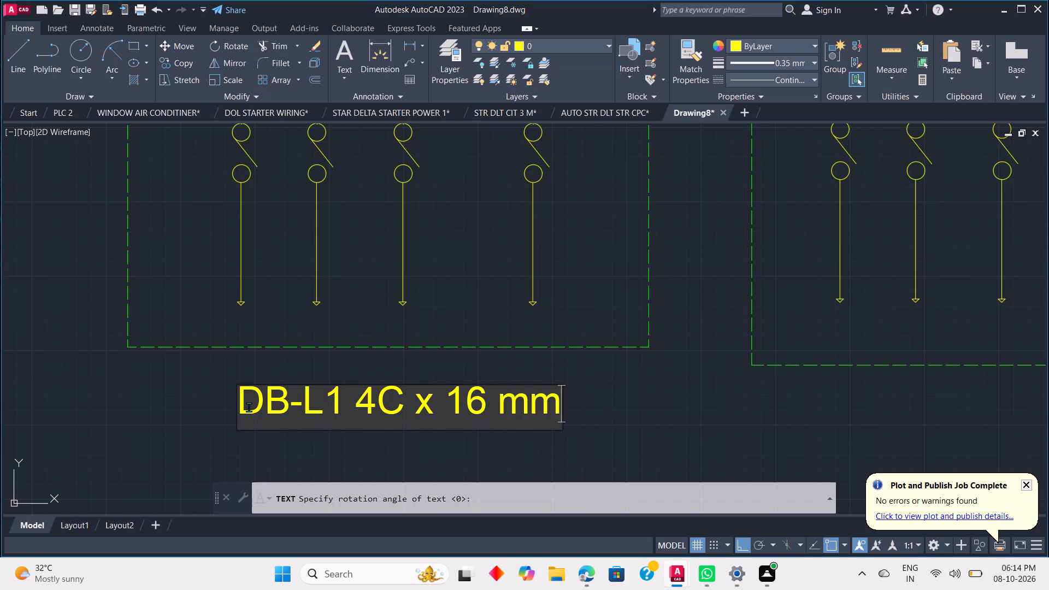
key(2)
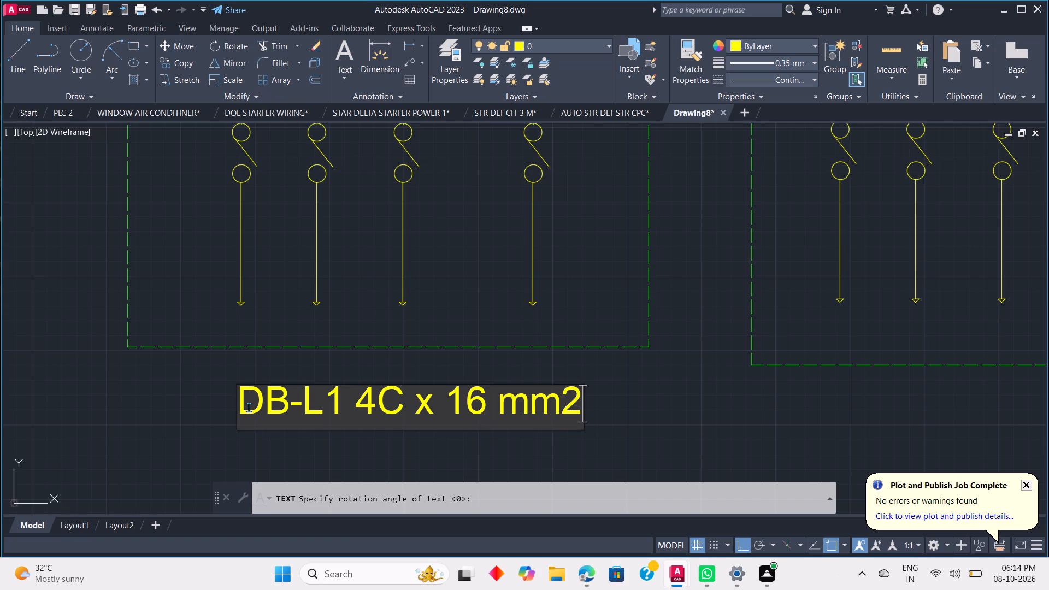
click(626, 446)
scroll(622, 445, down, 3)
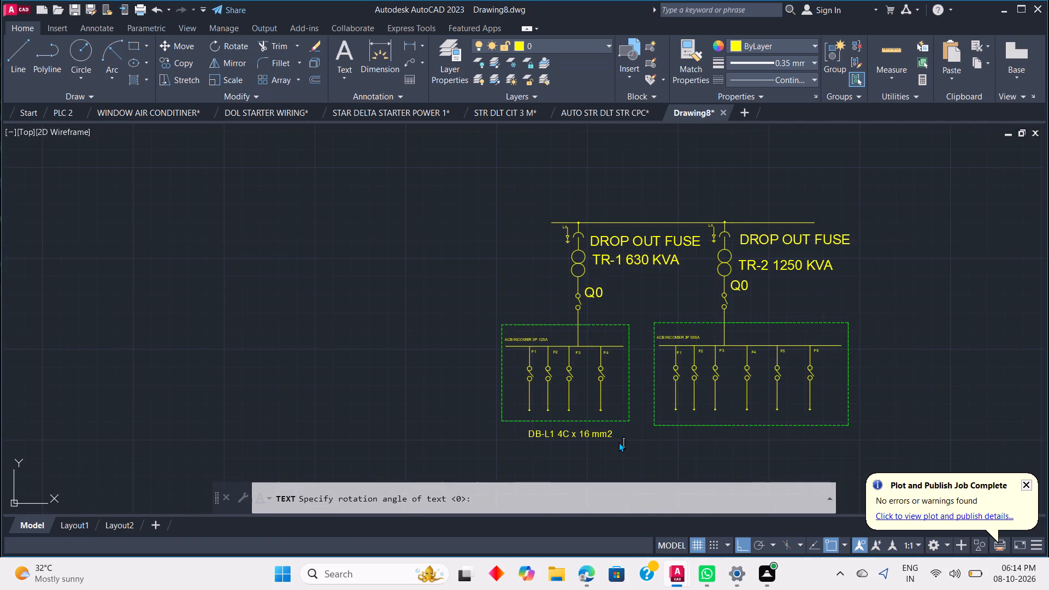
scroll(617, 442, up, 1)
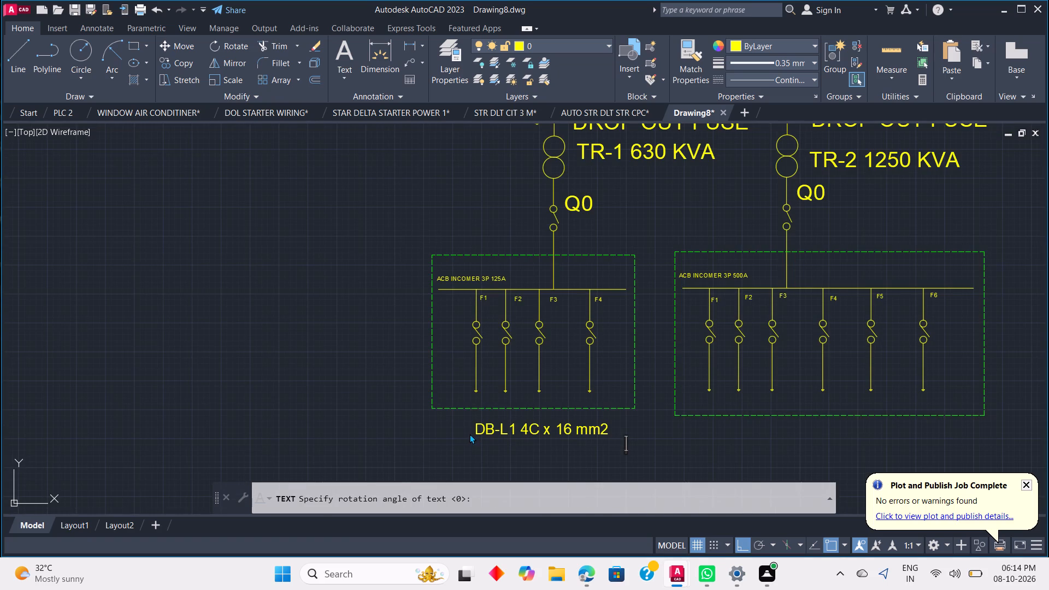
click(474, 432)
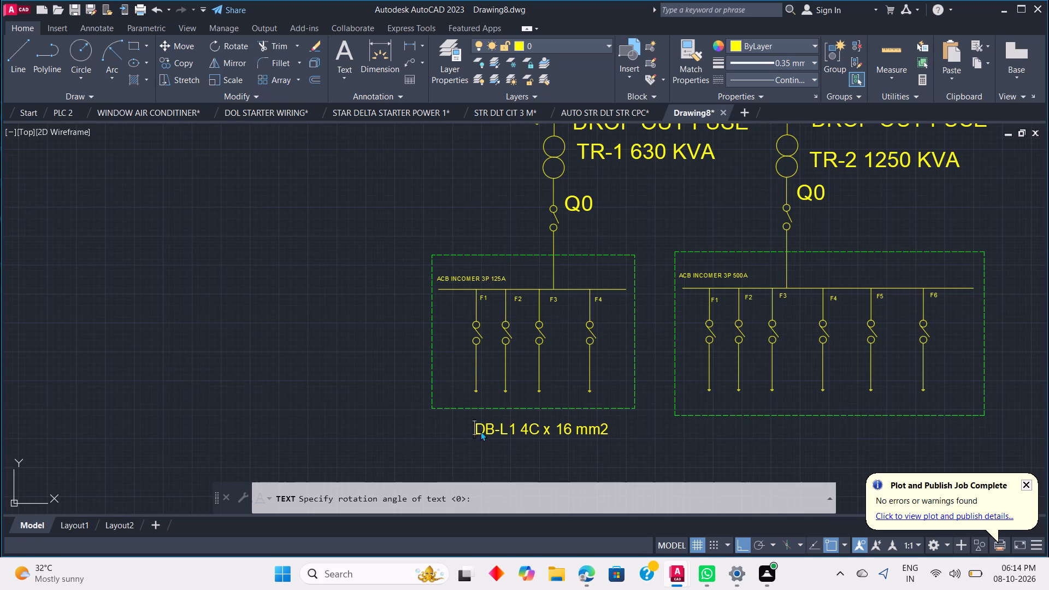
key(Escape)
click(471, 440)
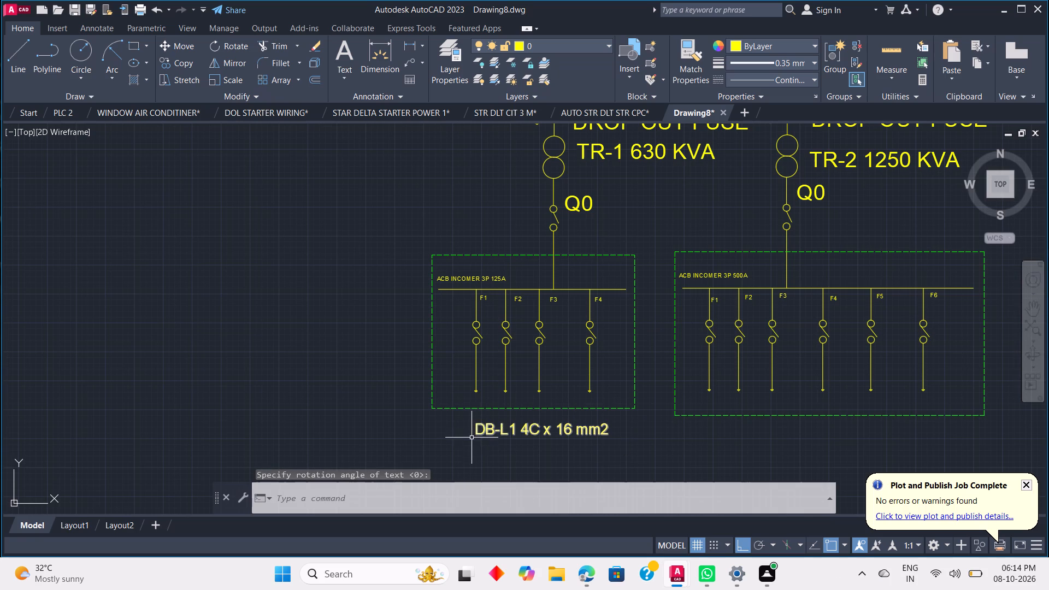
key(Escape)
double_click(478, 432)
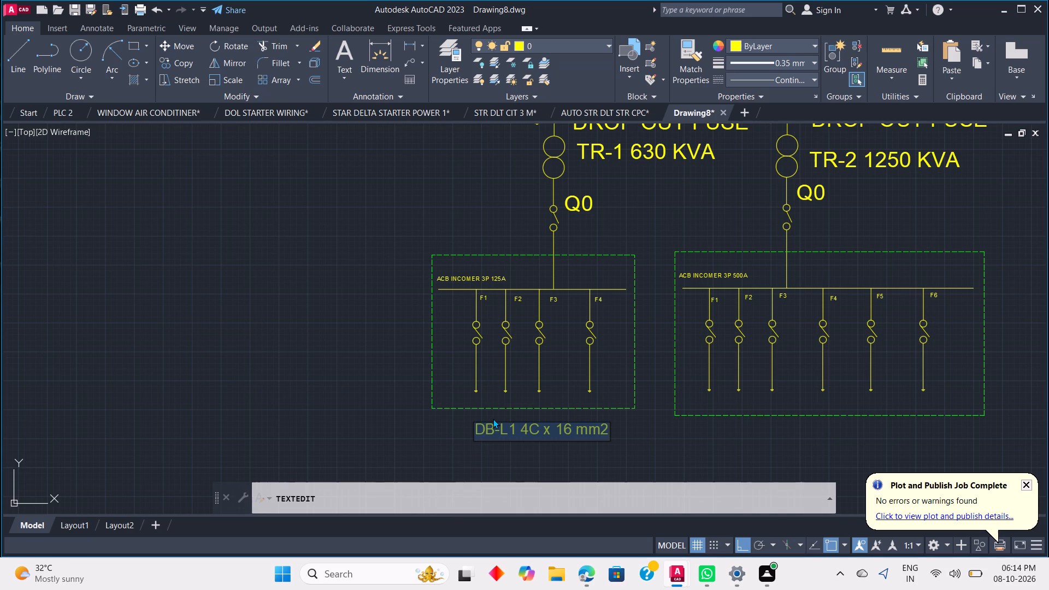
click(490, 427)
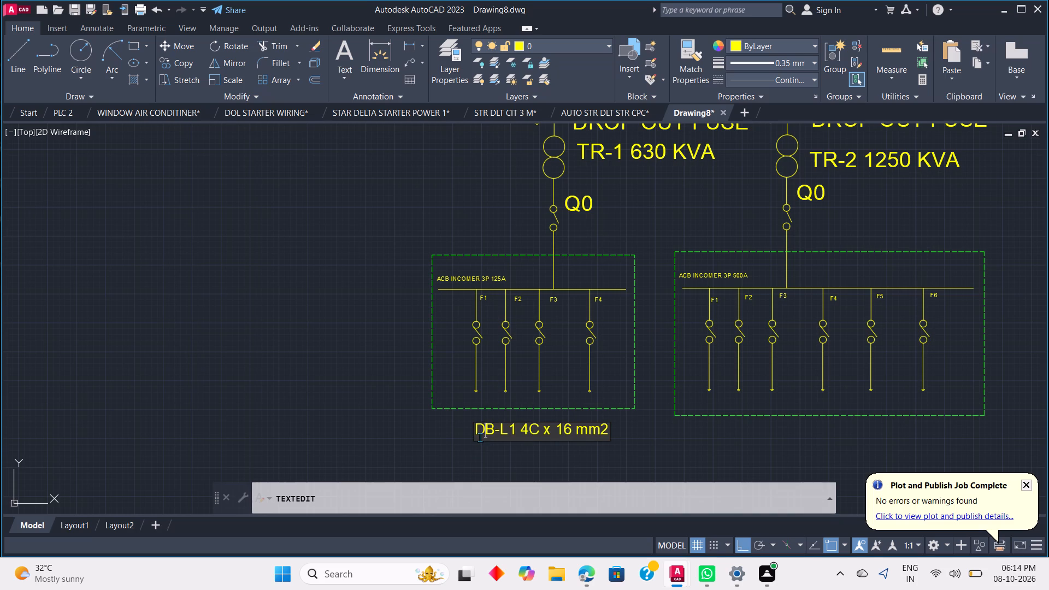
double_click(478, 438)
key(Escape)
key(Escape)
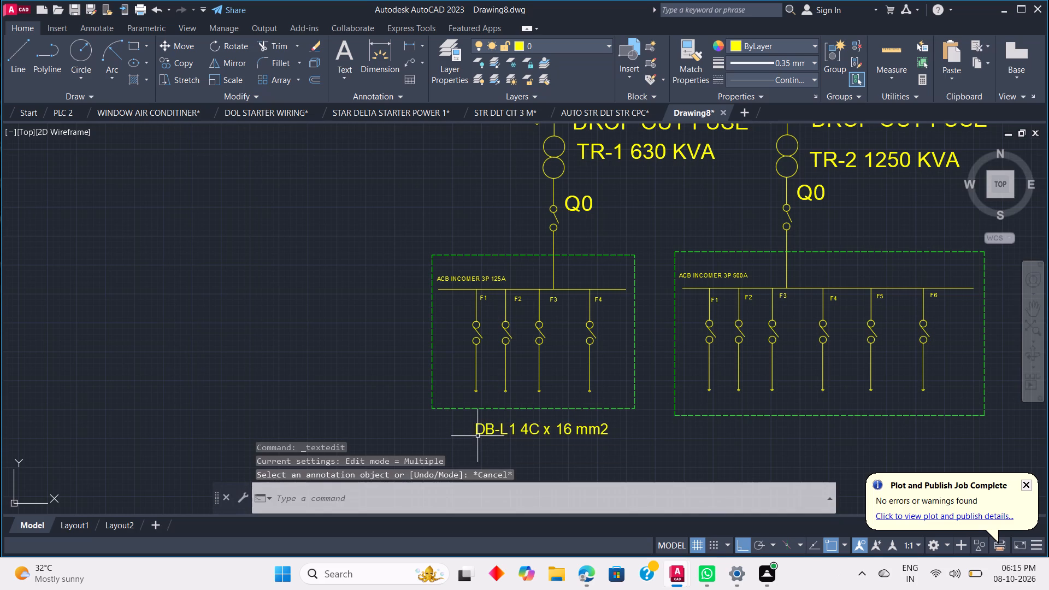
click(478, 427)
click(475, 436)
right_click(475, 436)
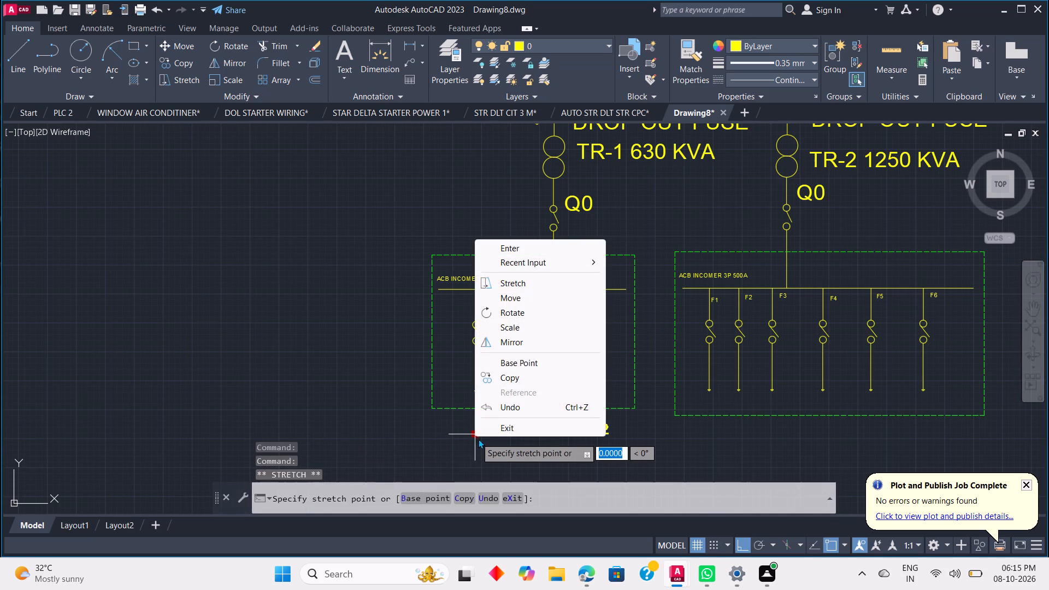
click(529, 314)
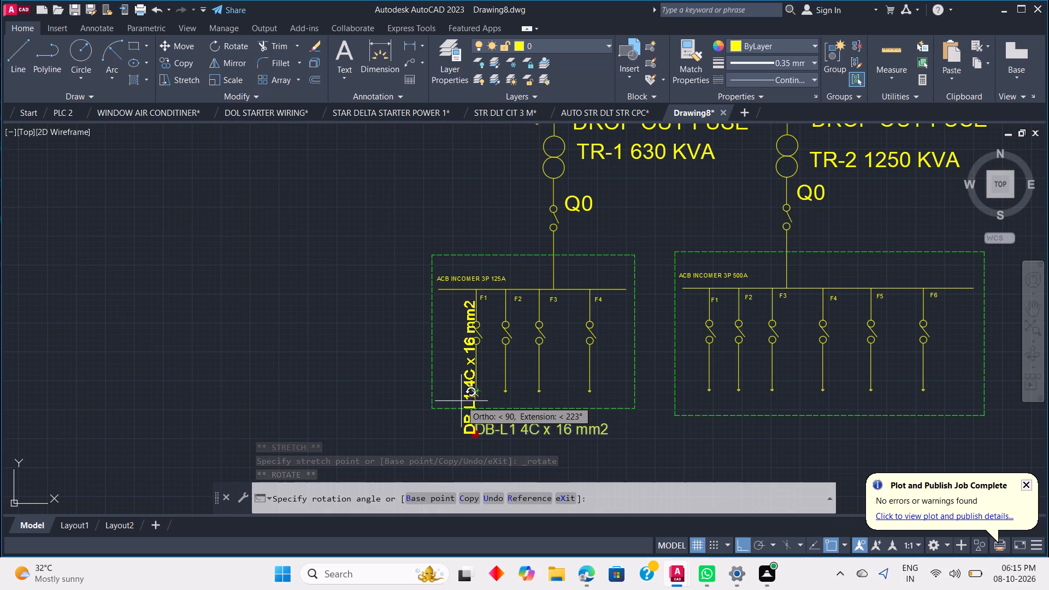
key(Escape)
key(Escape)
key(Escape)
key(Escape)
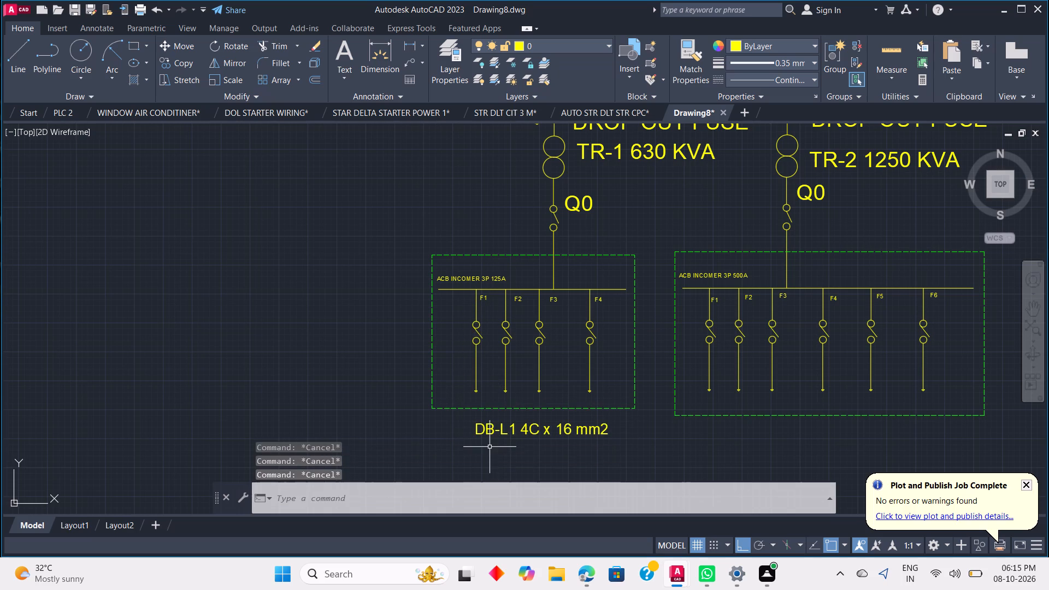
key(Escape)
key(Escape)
Delete the DB-L1 4C x 16 mm2 label below the ACB INCOMER 3P 125A enclosure.
click(490, 432)
key(Delete)
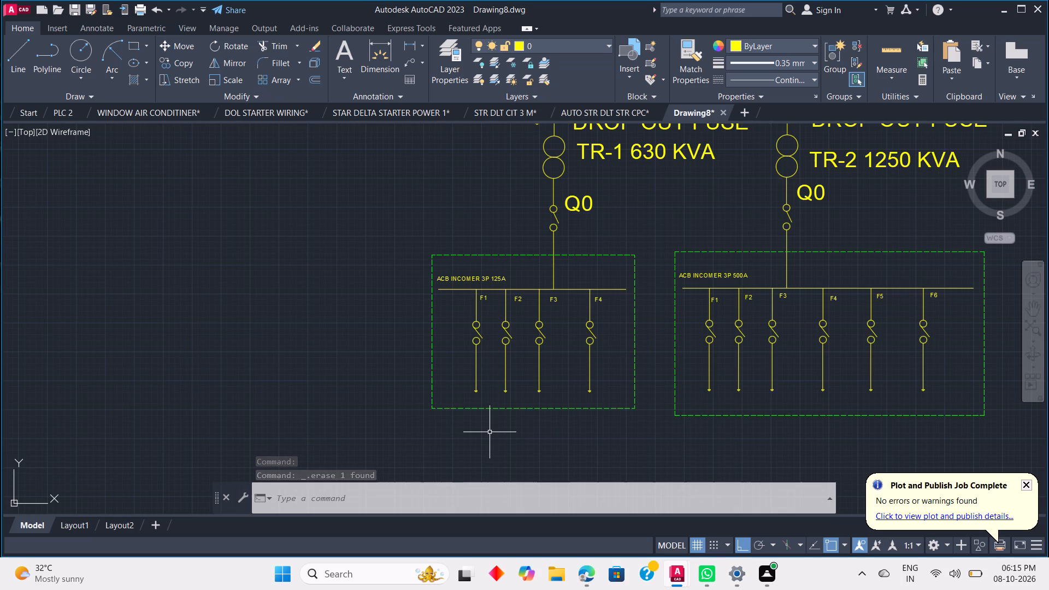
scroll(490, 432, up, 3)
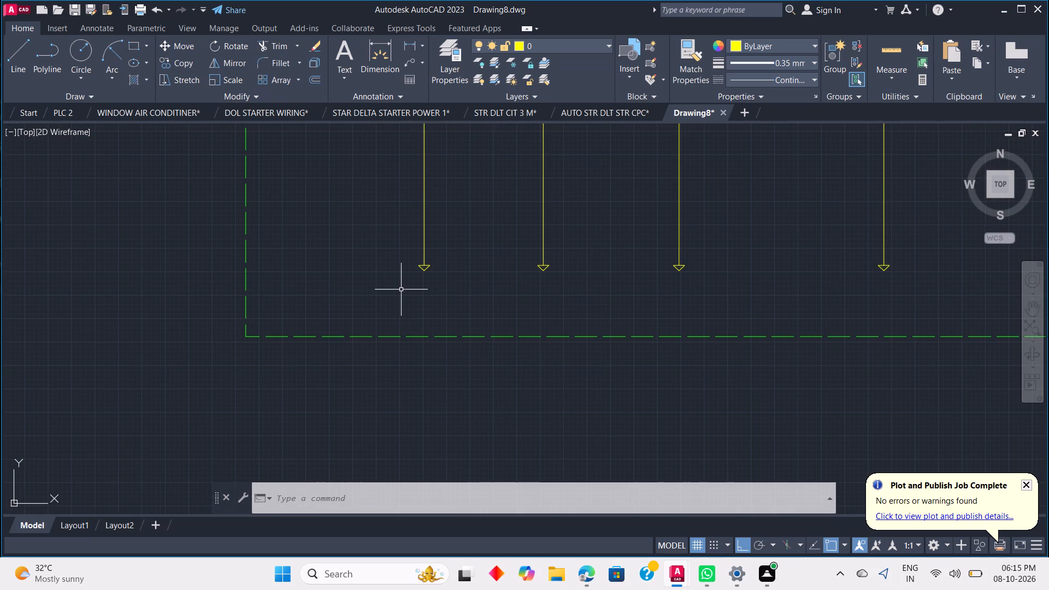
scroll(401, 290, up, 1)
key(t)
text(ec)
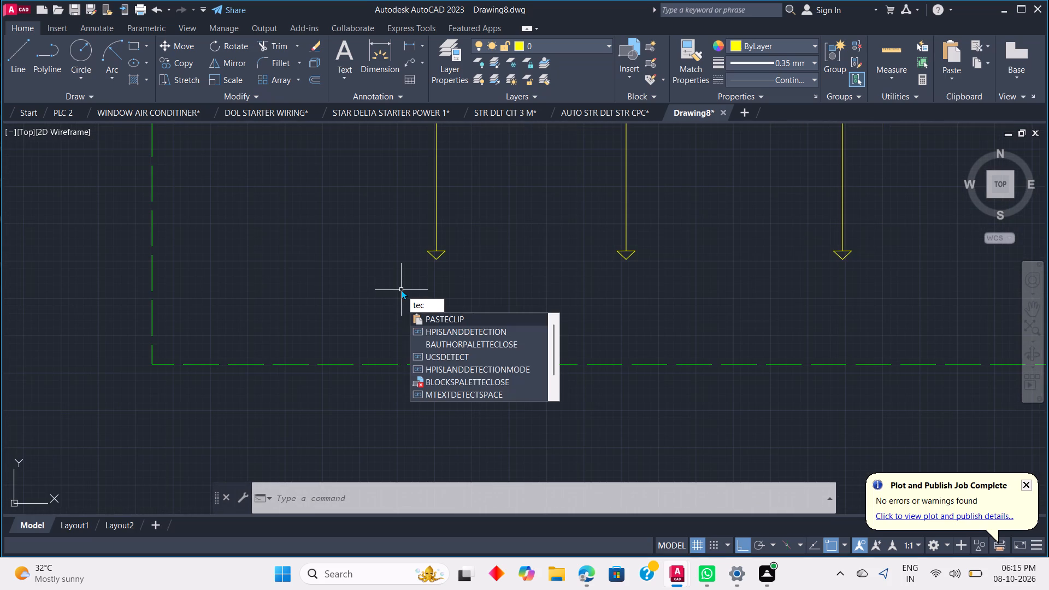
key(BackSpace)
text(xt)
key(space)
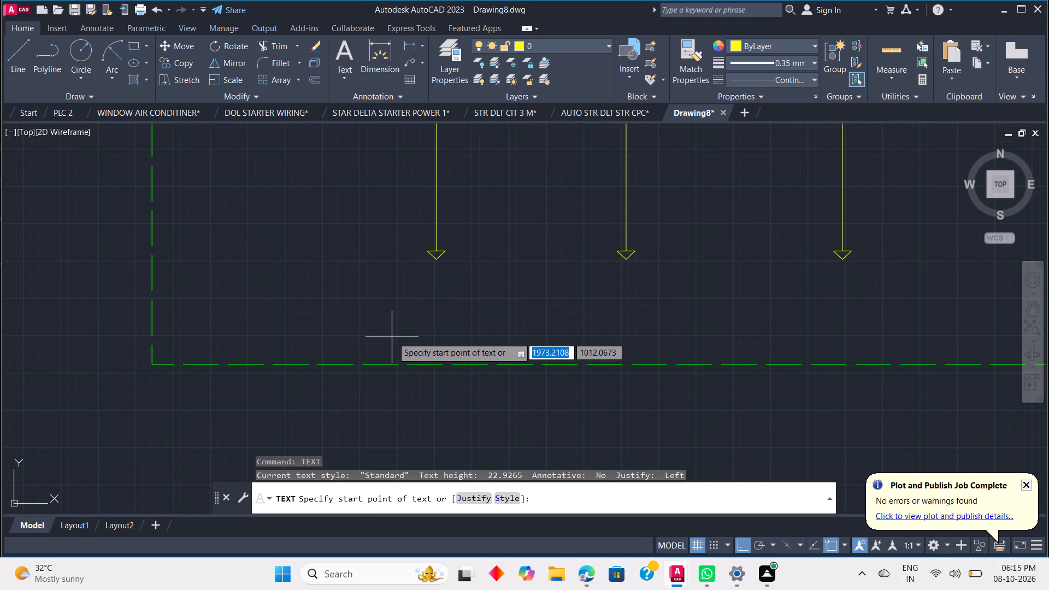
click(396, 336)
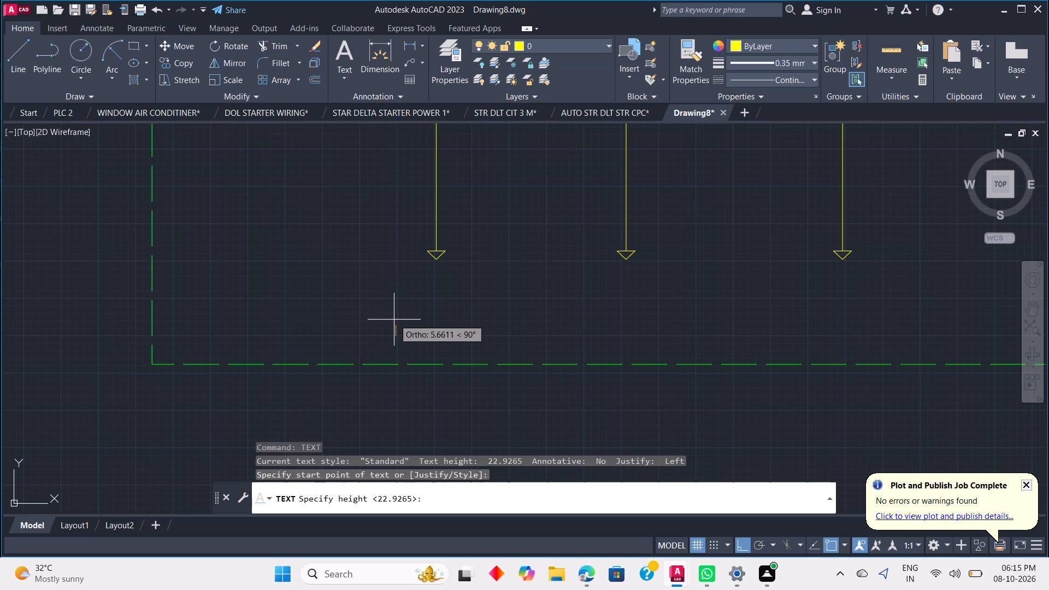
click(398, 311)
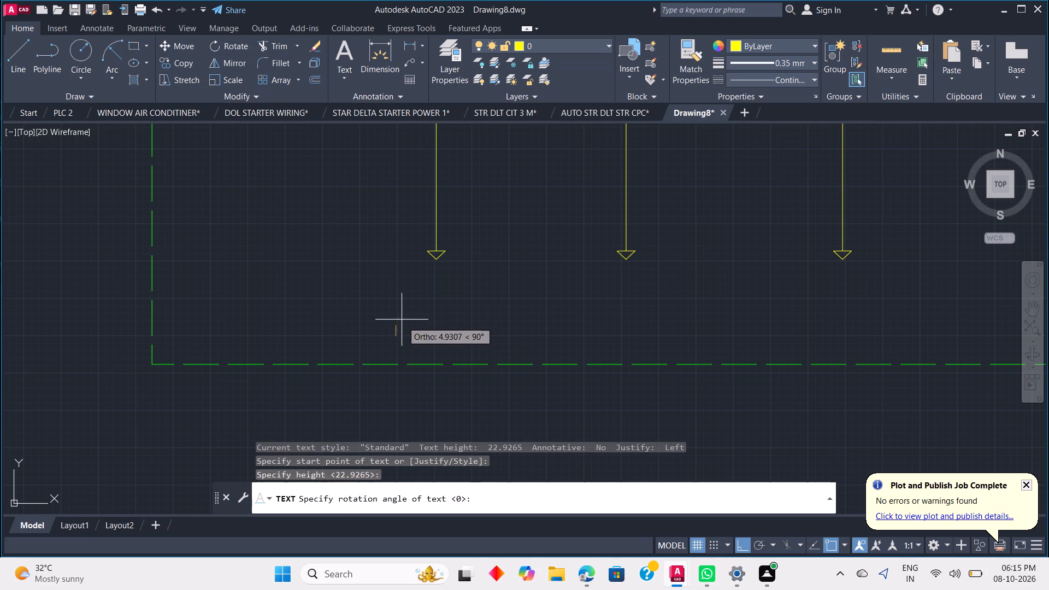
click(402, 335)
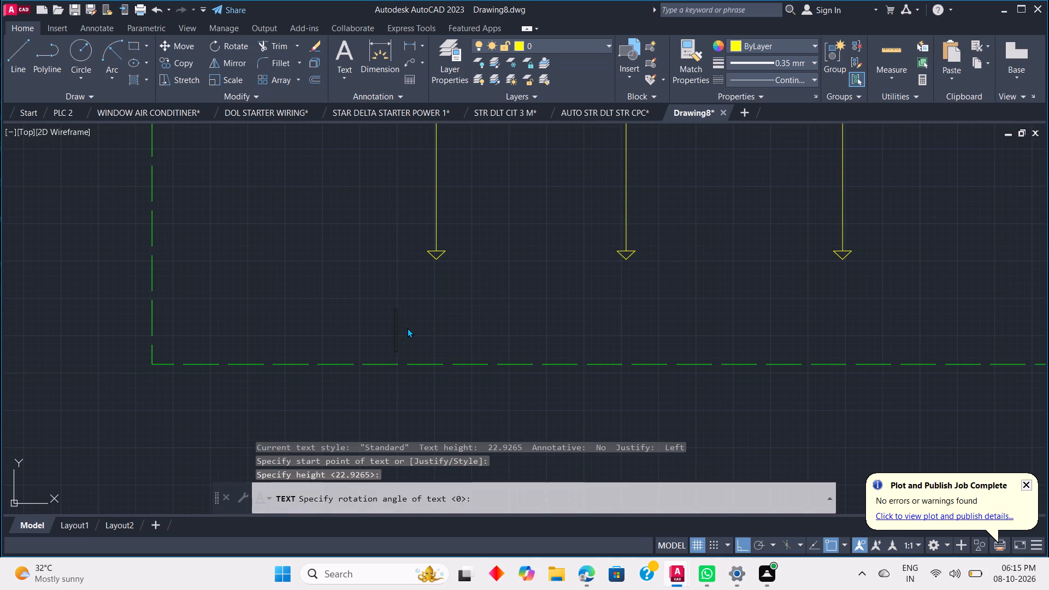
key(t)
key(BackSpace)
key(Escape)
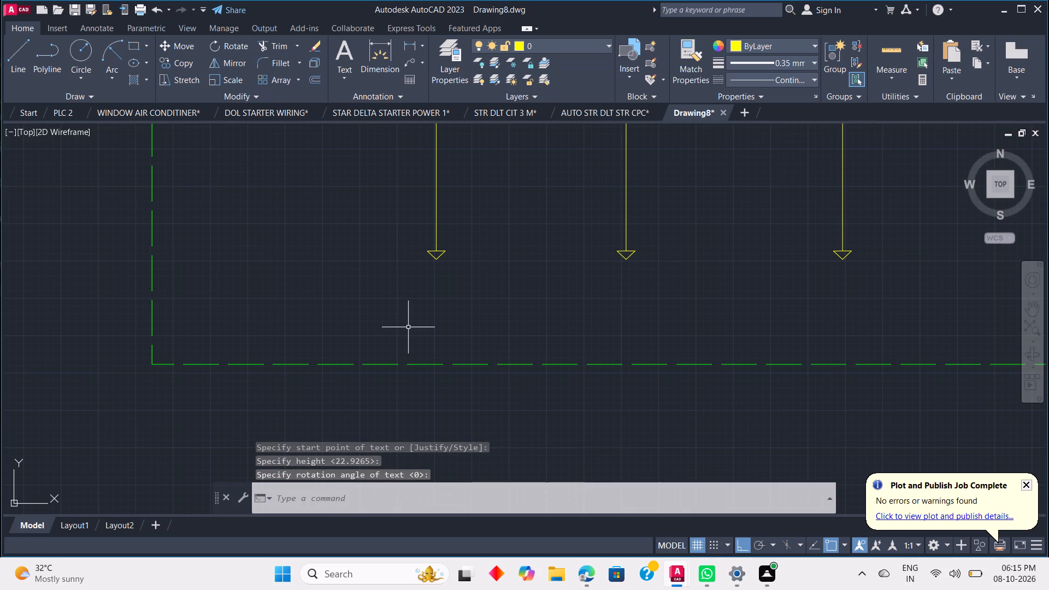
Add the single-line text label DB-L1 4C x 16 mm2 below the first feeder arrow, inside the dashed enclosure.
key(space)
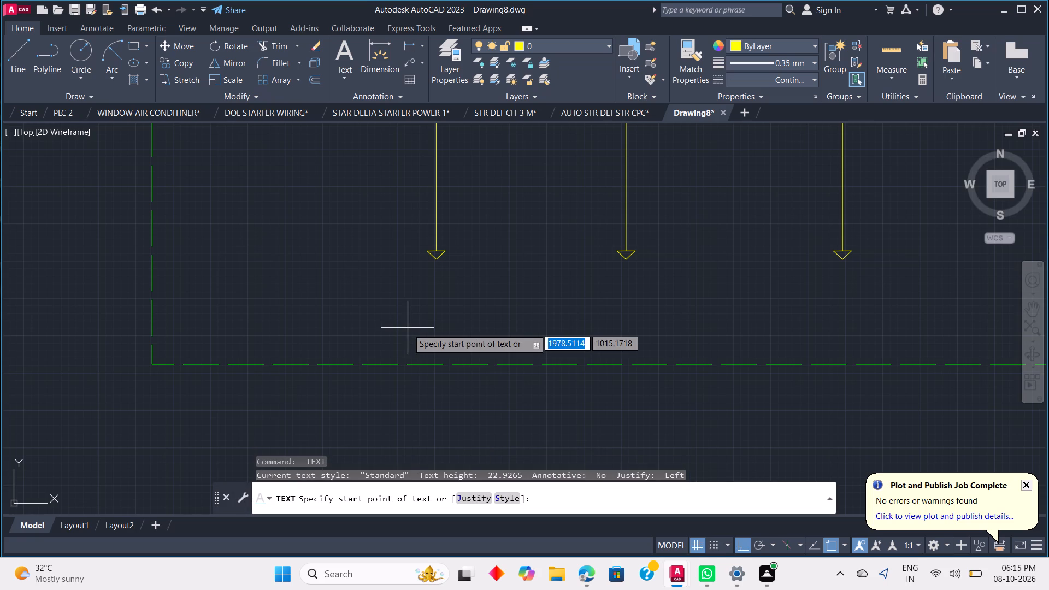
click(398, 337)
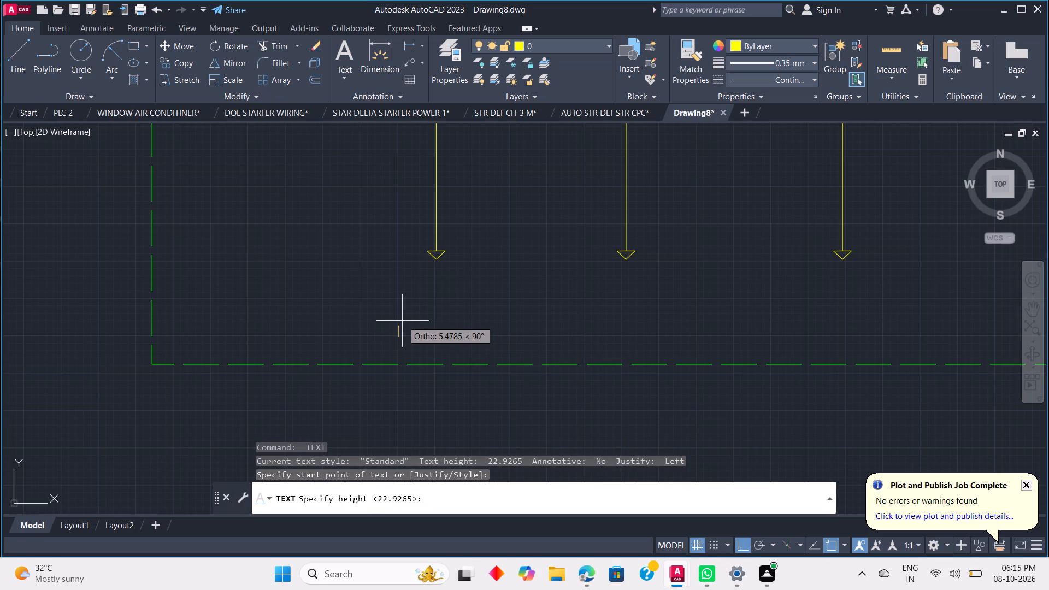
click(402, 321)
click(403, 334)
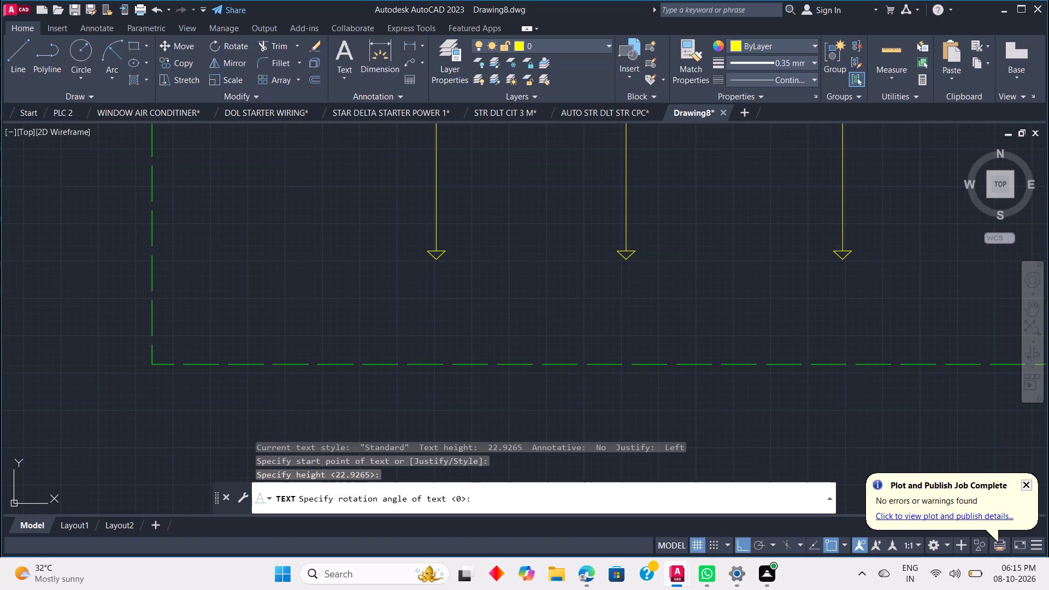
key(t)
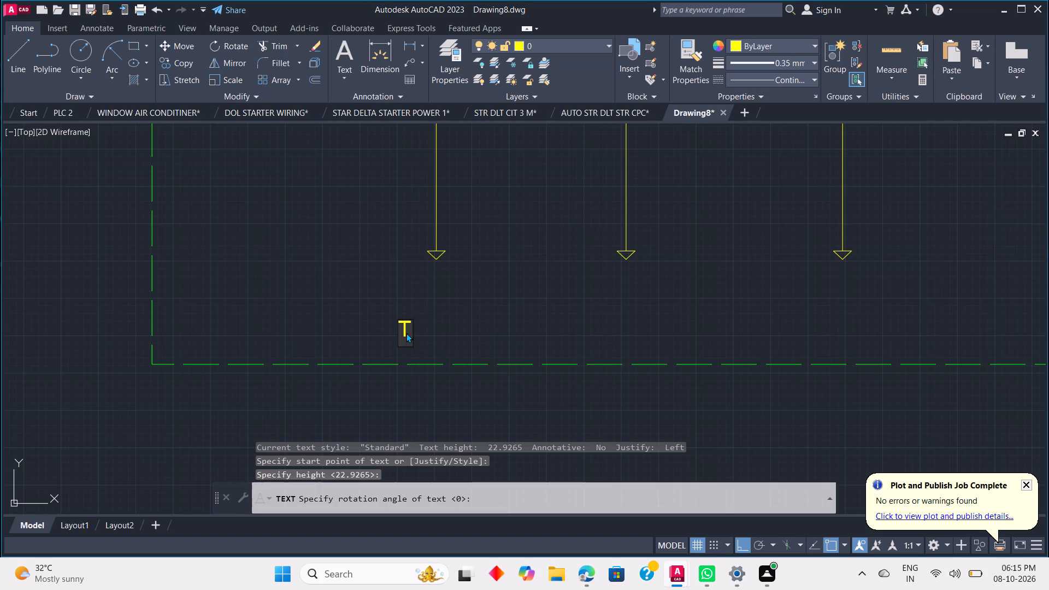
key(BackSpace)
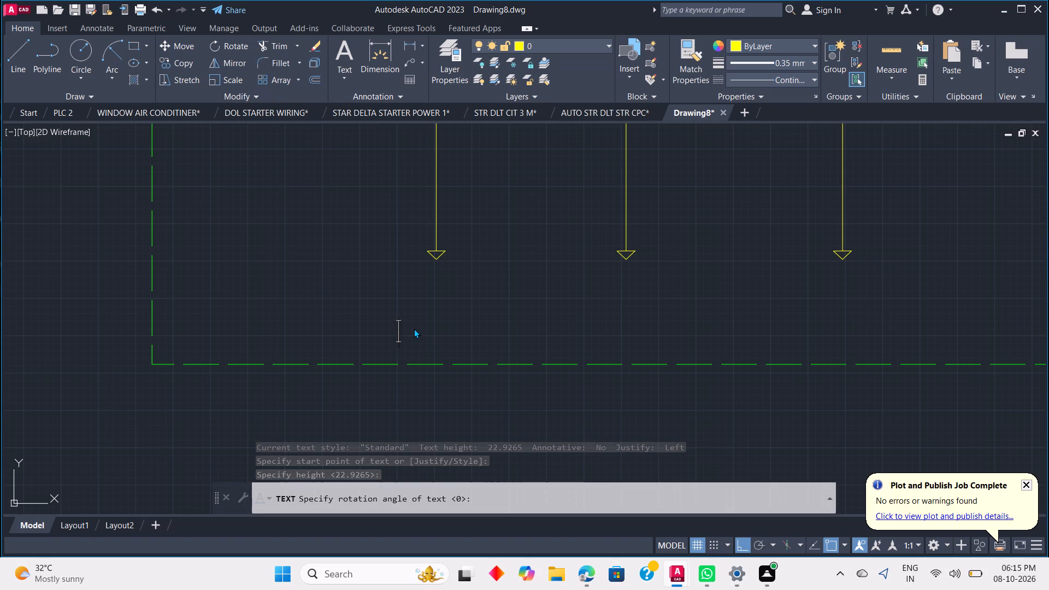
key(d)
key(b)
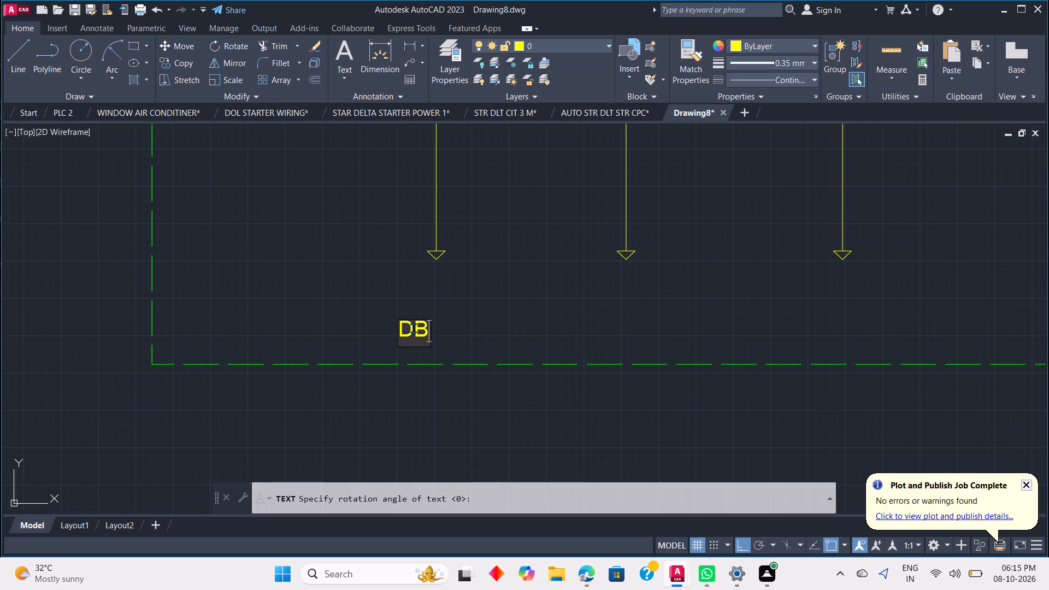
key(minus)
text(L1)
key(space)
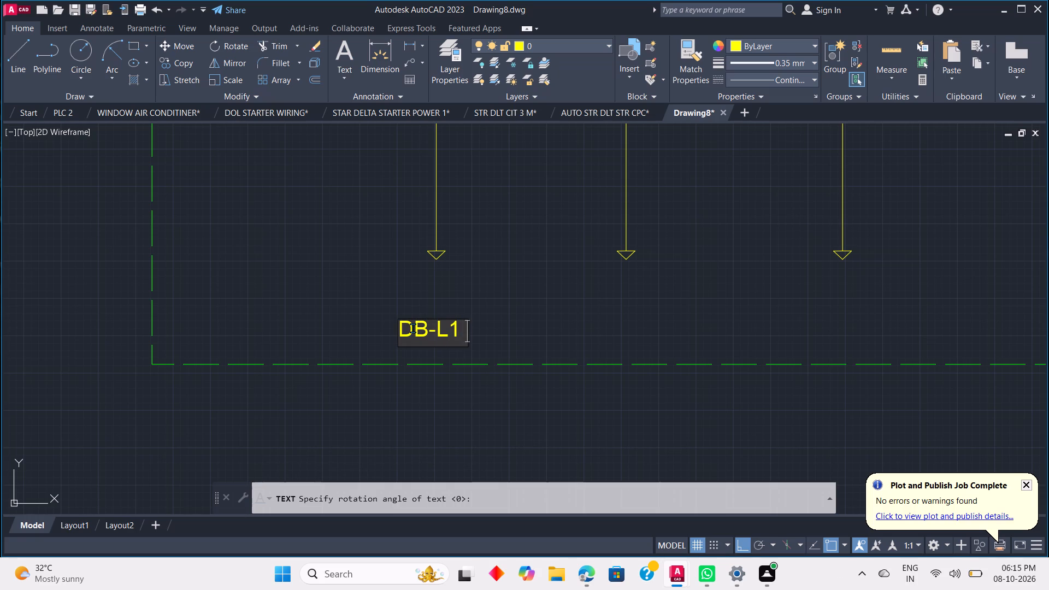
text(4C)
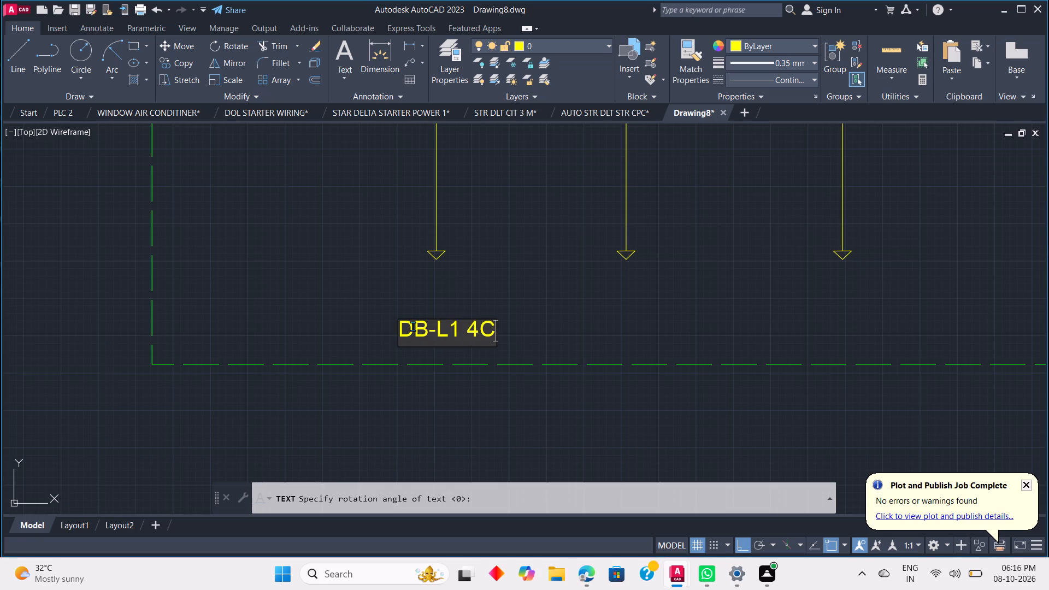
key(space)
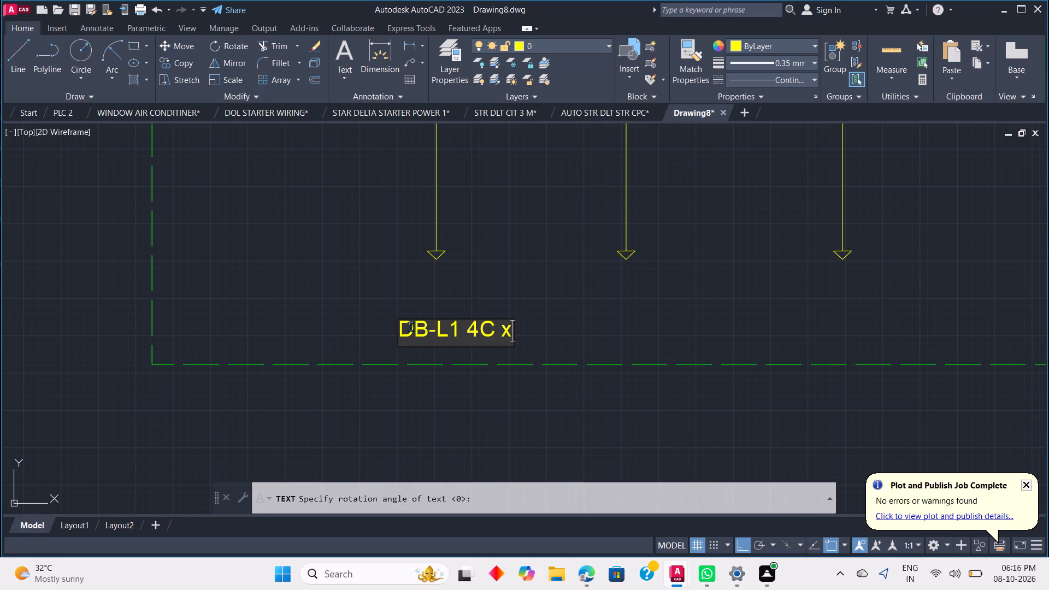
key(space)
key(1)
key(6)
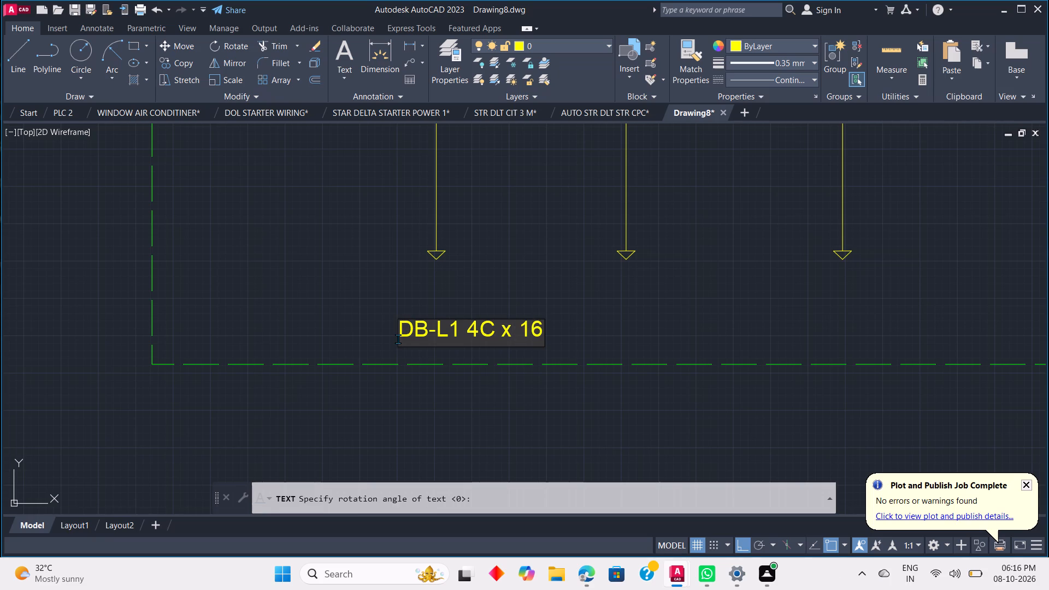
key(space)
text(MM)
key(BackSpace)
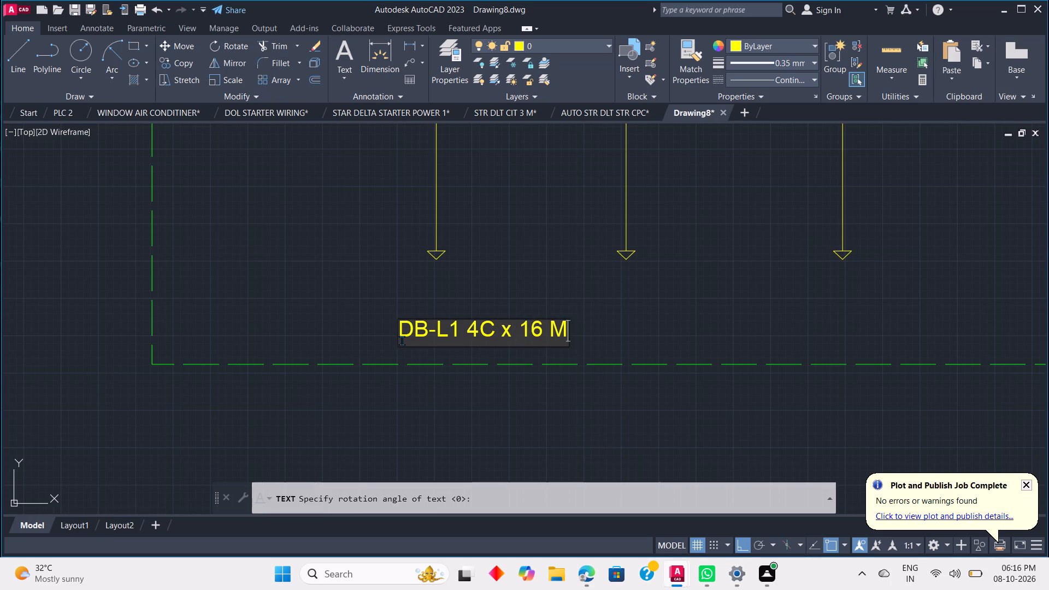
key(BackSpace)
text(mm2)
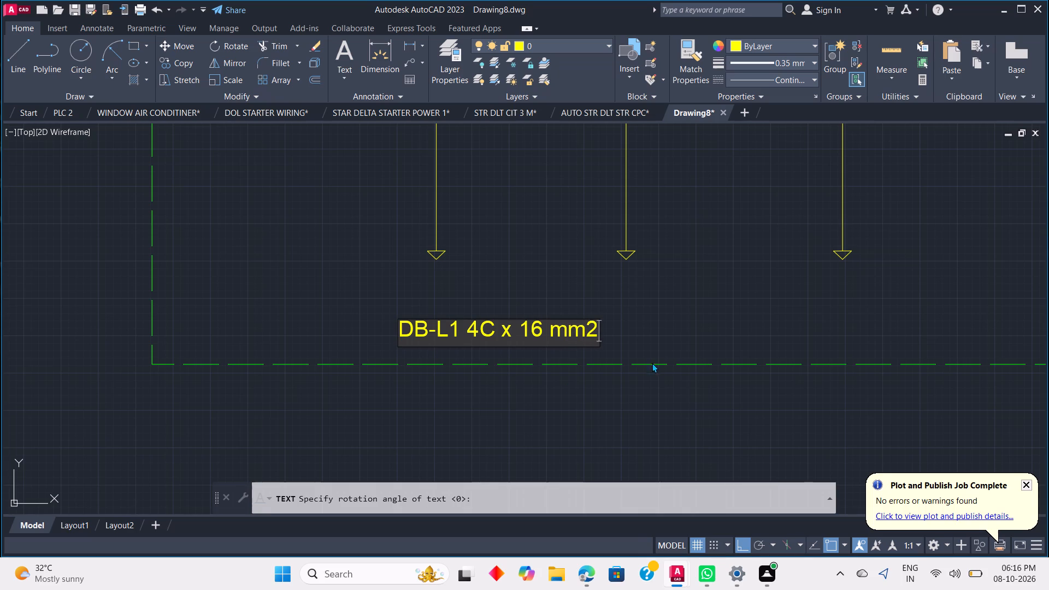
Add the text label DB-L2 4C x 35 mm2 beside the DB-L1 label, below the second feeder arrow.
click(652, 332)
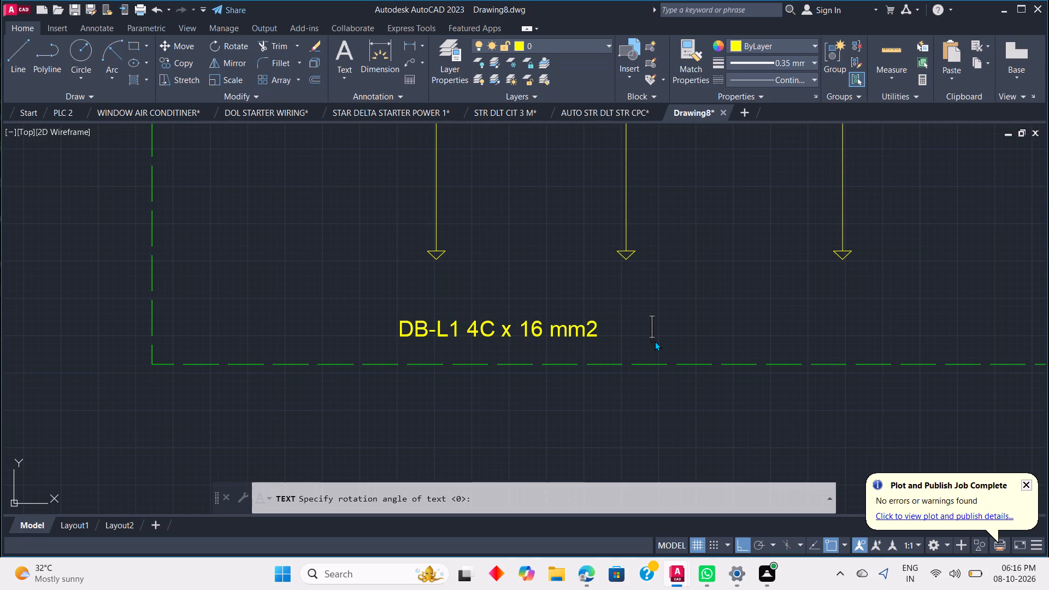
text(db)
key(space)
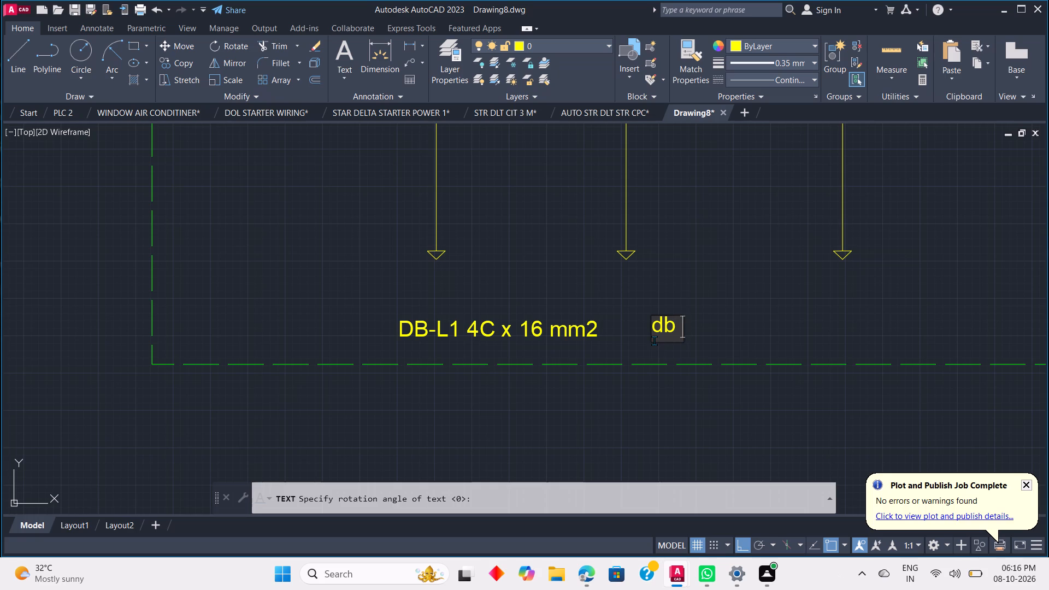
key(BackSpace)
key(BackSpace)
key(BackSpace)
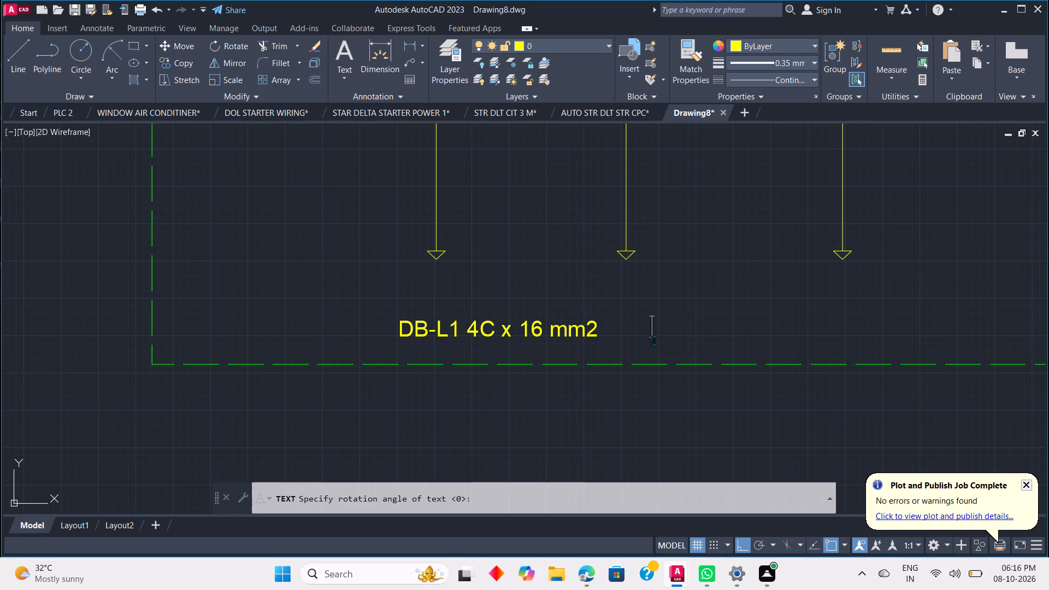
text(DB)
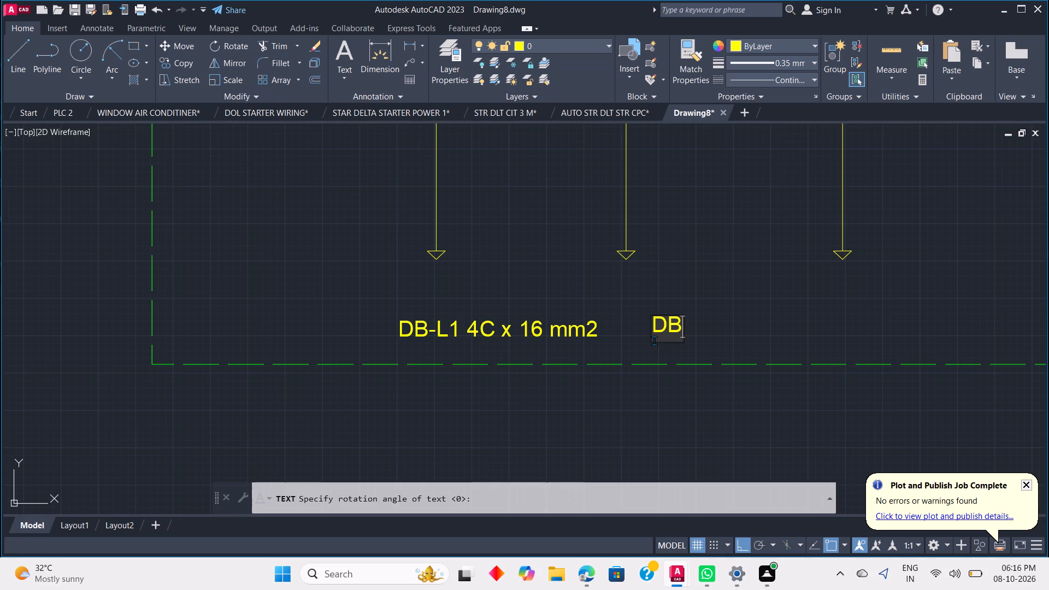
key(minus)
text(L2)
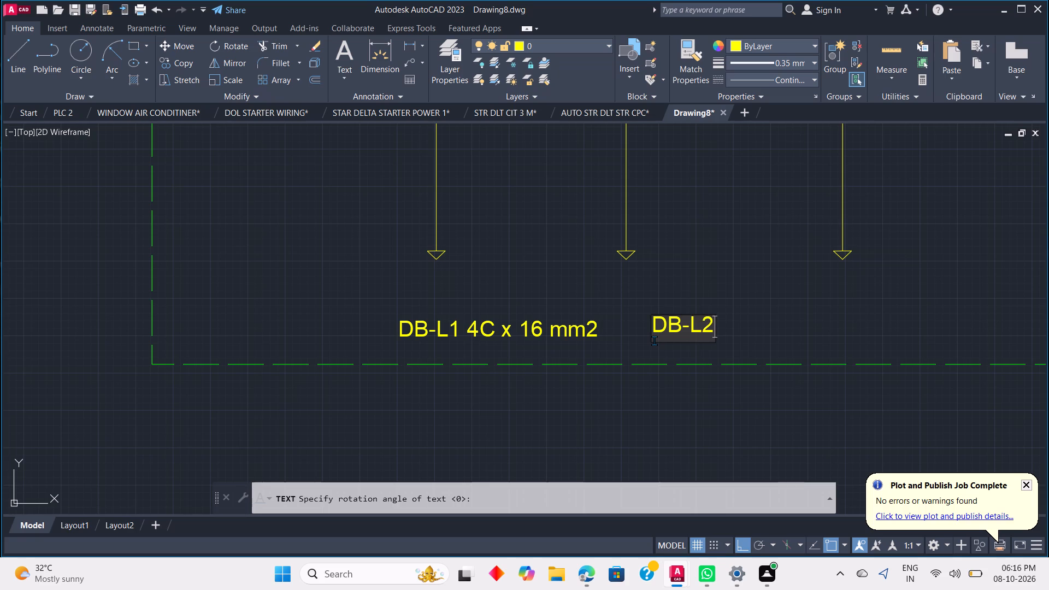
key(space)
text(4C)
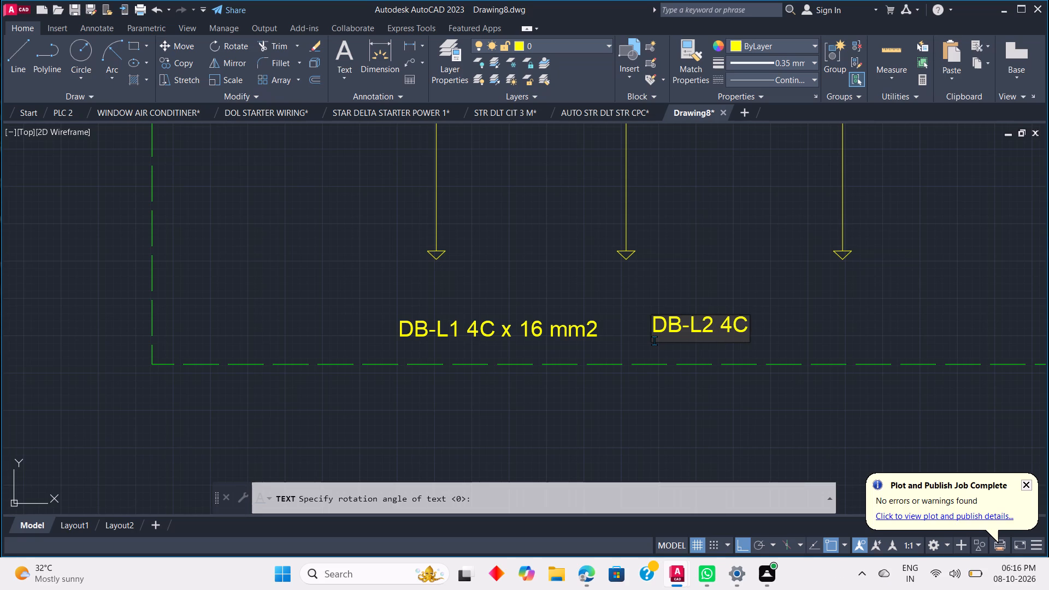
key(space)
key(x)
key(space)
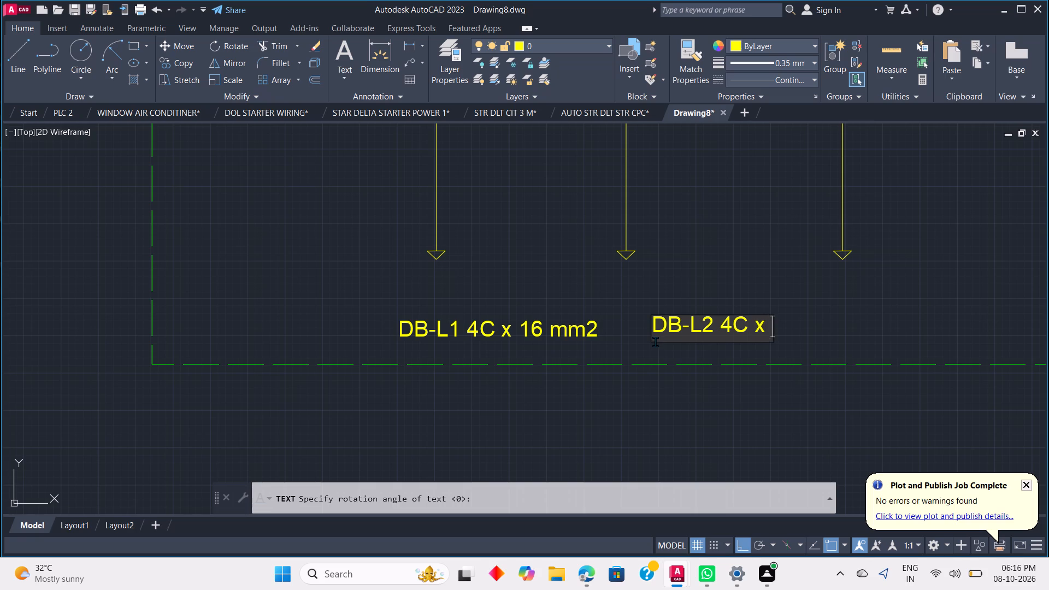
text(35)
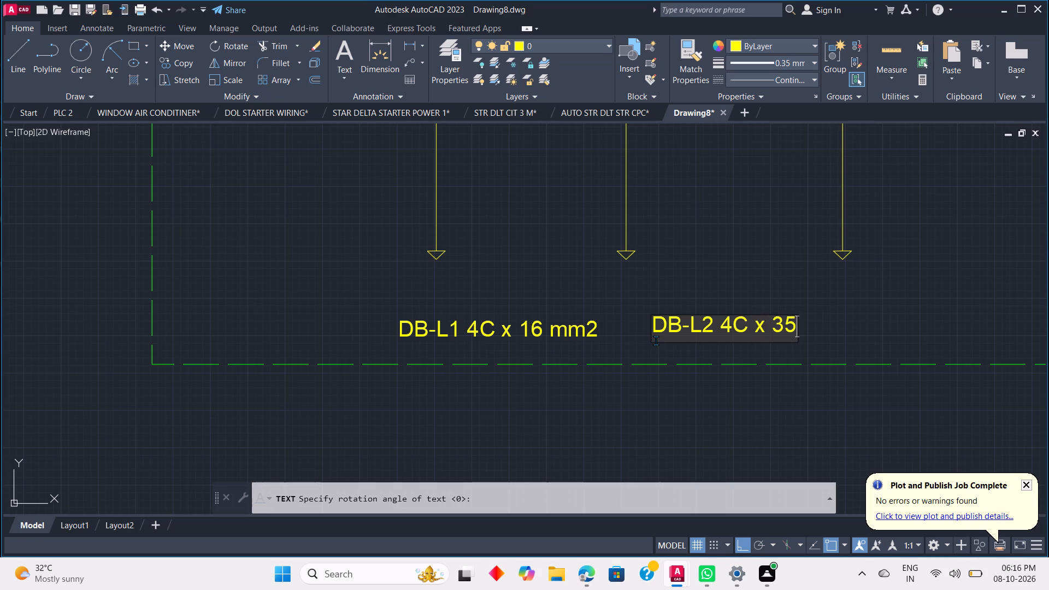
key(space)
key(Tab)
key(m)
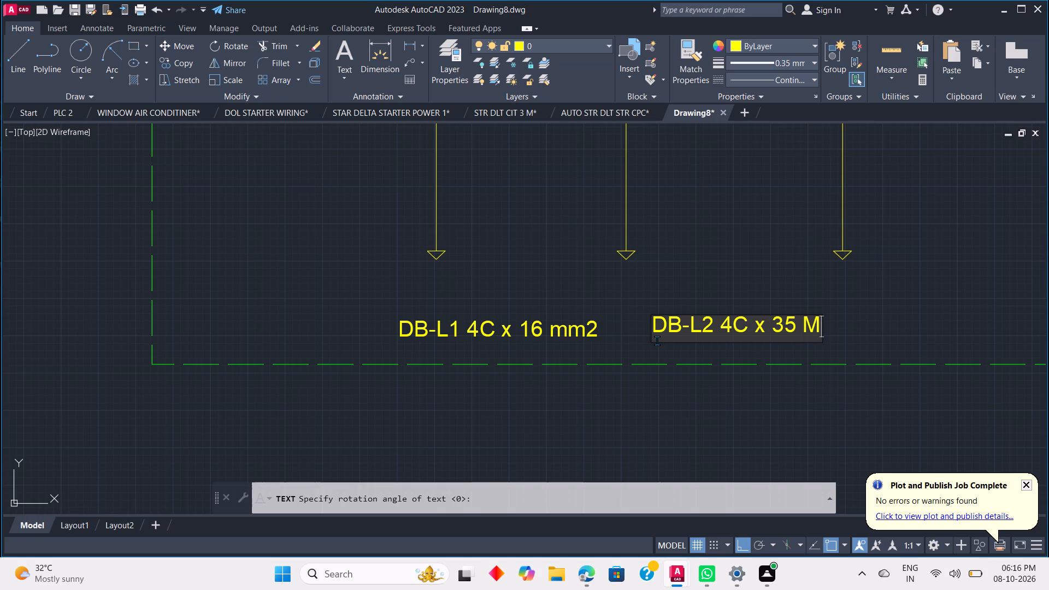
key(BackSpace)
text(mm)
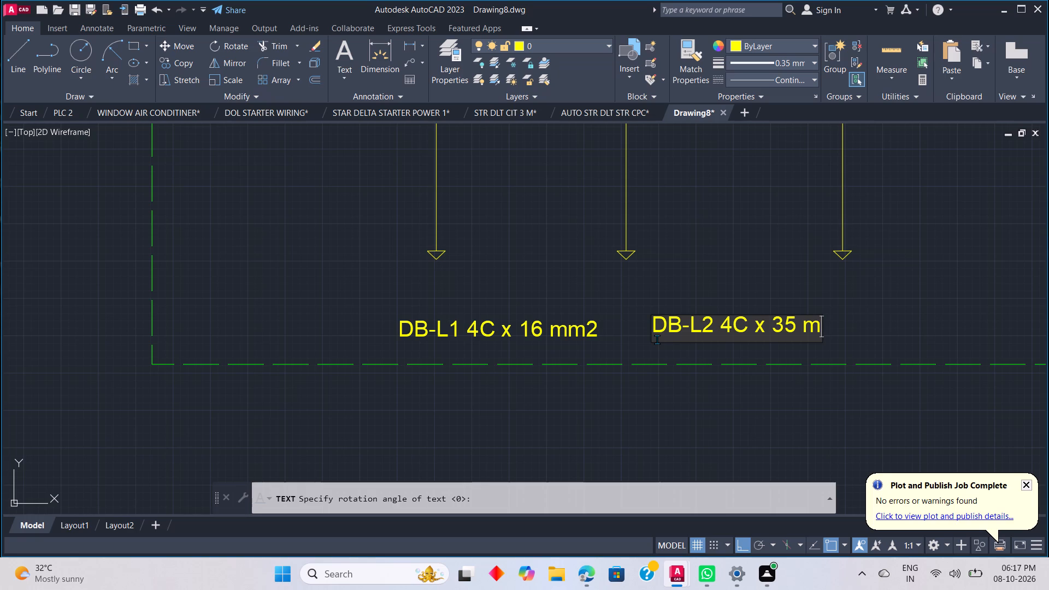
key(m)
key(2)
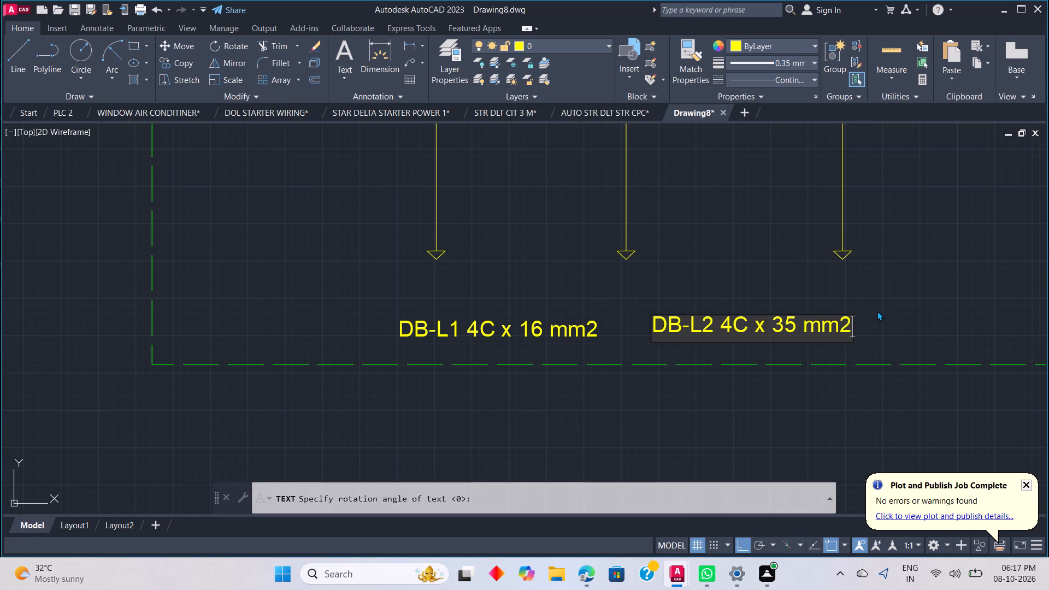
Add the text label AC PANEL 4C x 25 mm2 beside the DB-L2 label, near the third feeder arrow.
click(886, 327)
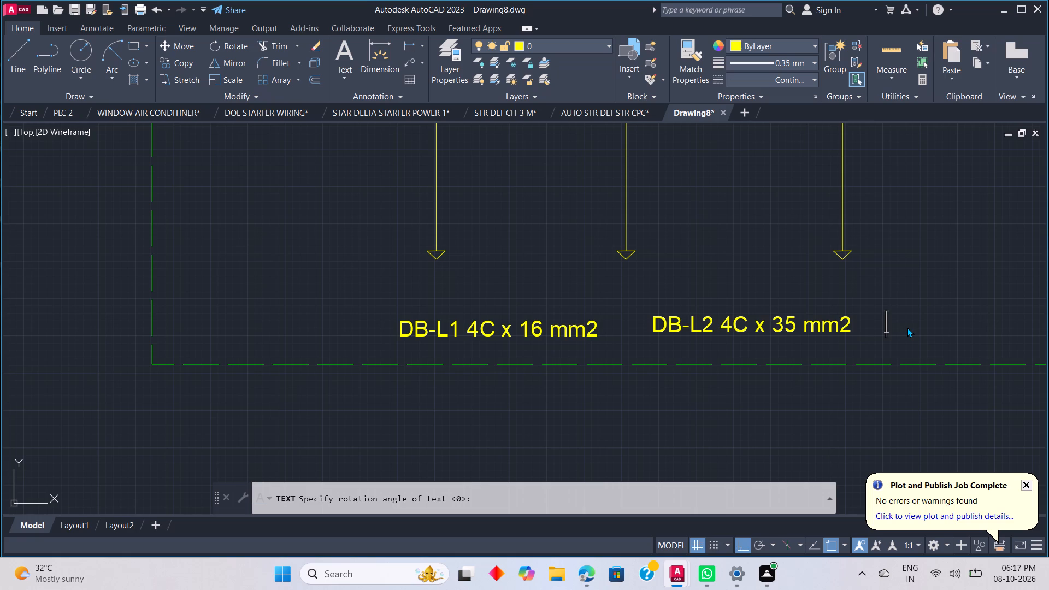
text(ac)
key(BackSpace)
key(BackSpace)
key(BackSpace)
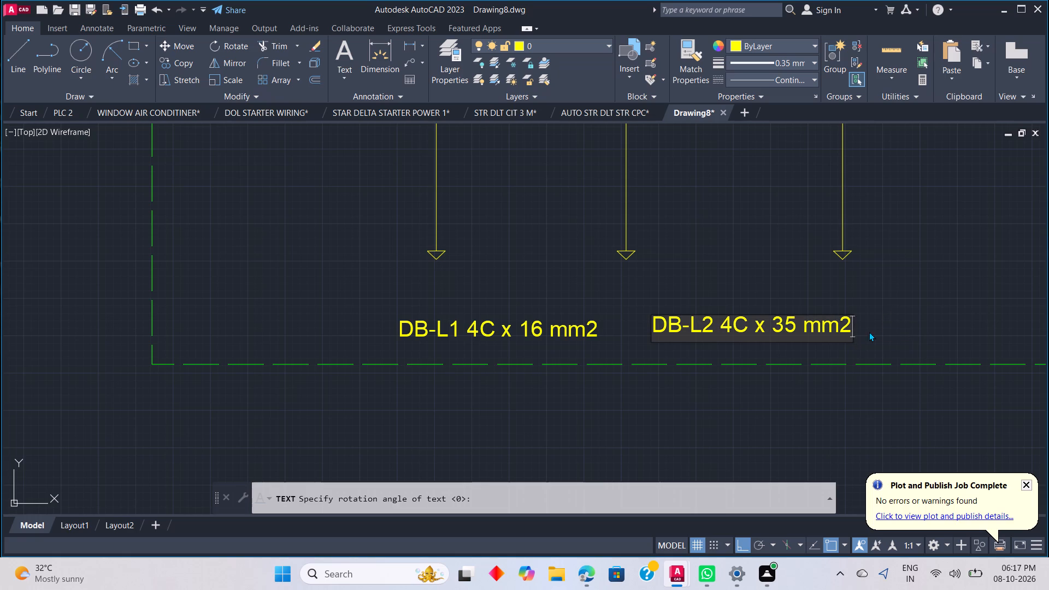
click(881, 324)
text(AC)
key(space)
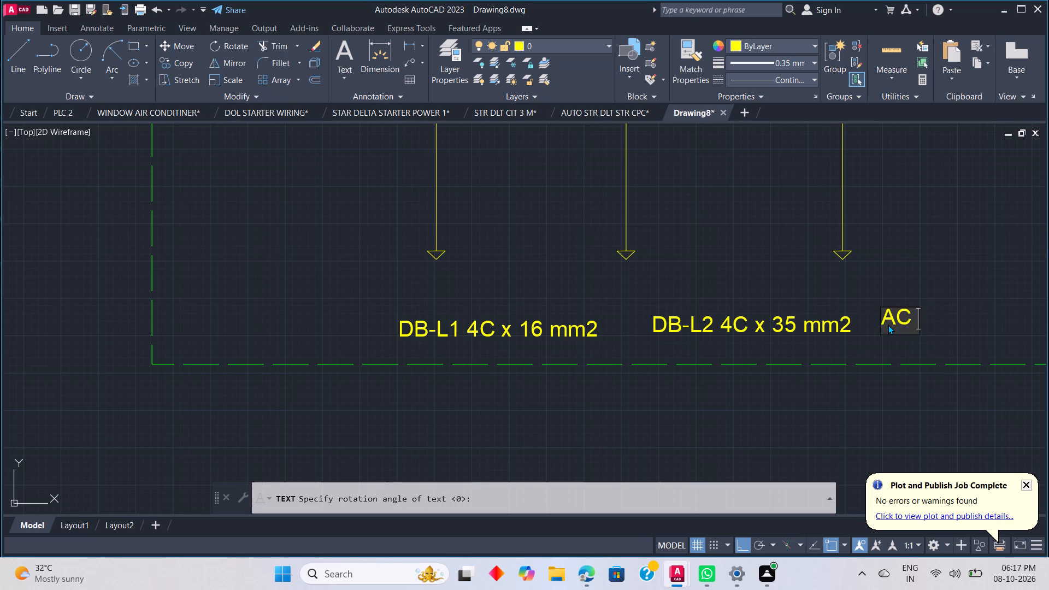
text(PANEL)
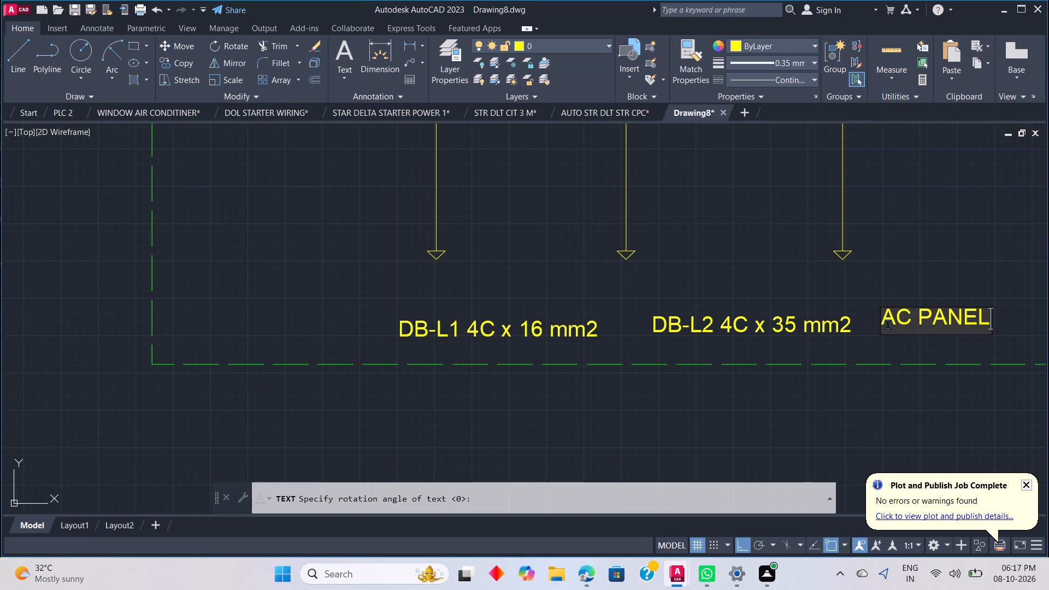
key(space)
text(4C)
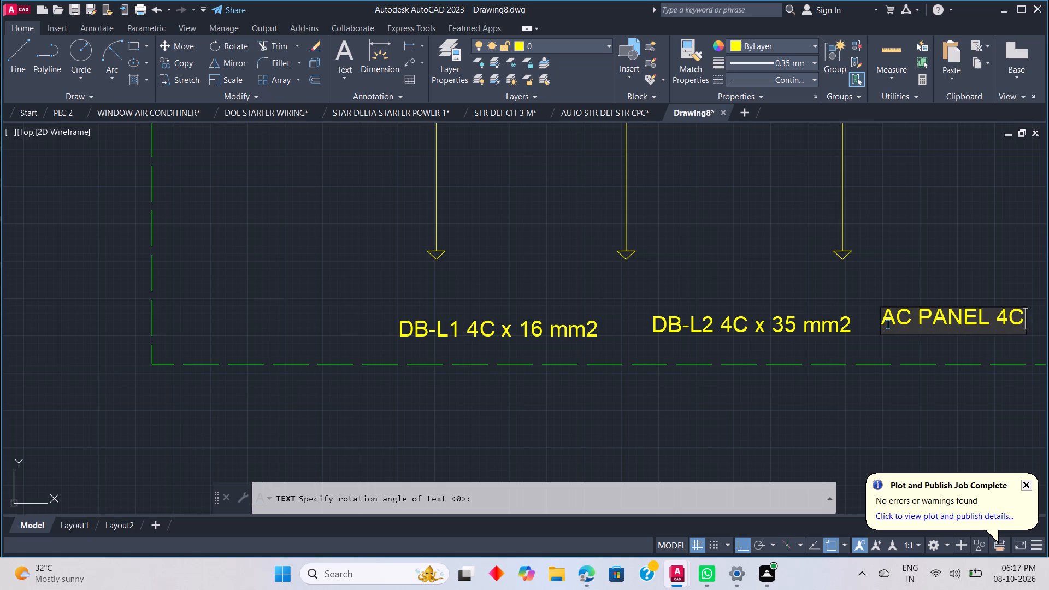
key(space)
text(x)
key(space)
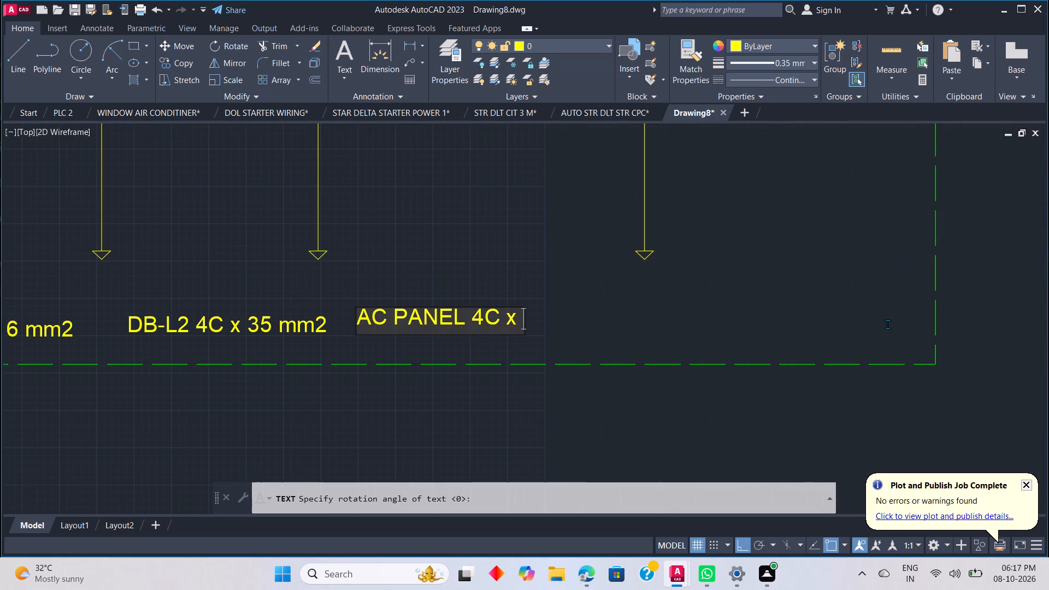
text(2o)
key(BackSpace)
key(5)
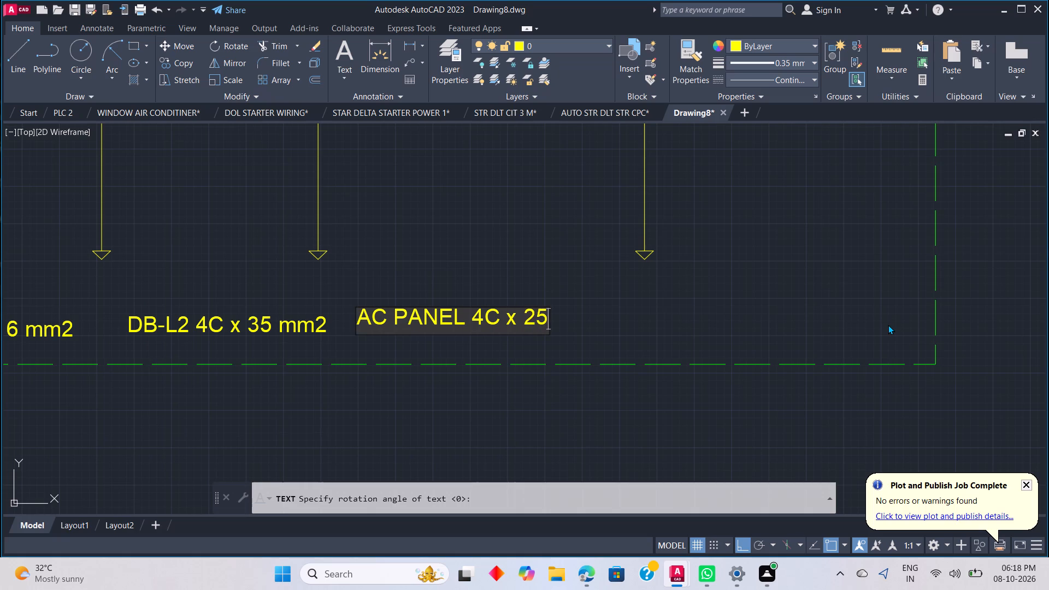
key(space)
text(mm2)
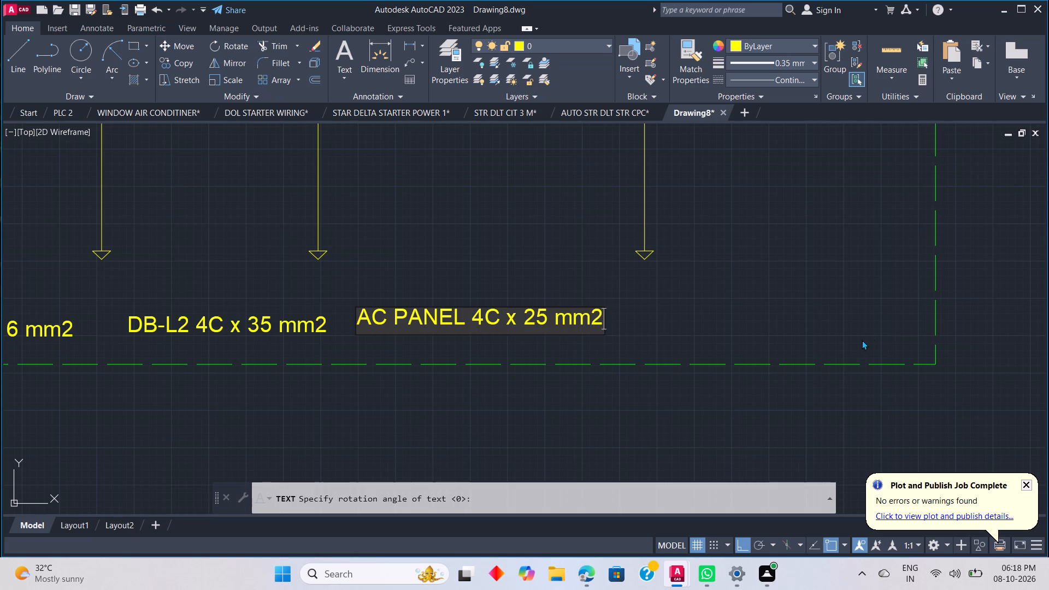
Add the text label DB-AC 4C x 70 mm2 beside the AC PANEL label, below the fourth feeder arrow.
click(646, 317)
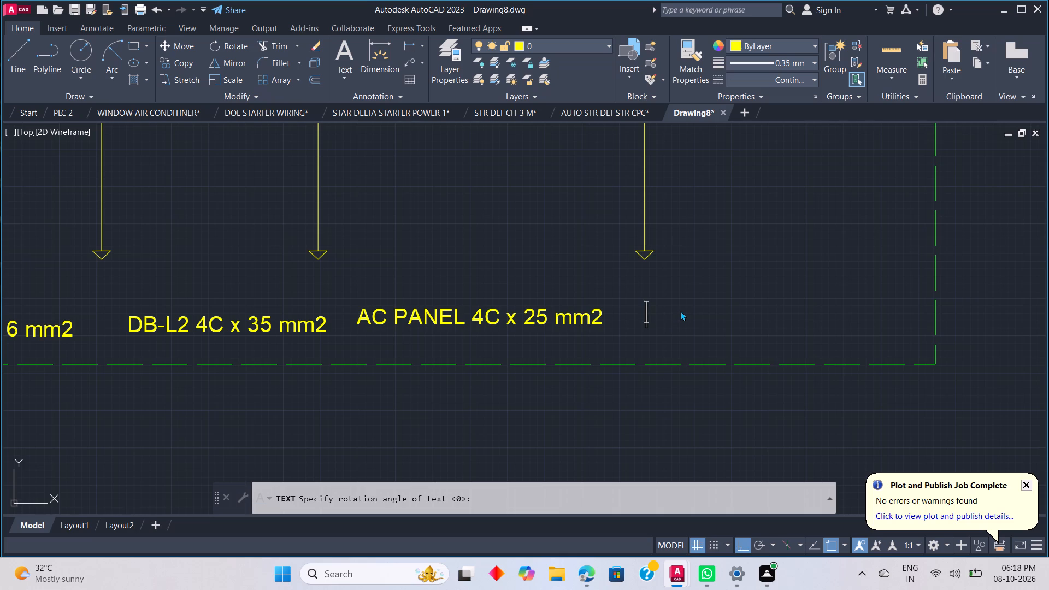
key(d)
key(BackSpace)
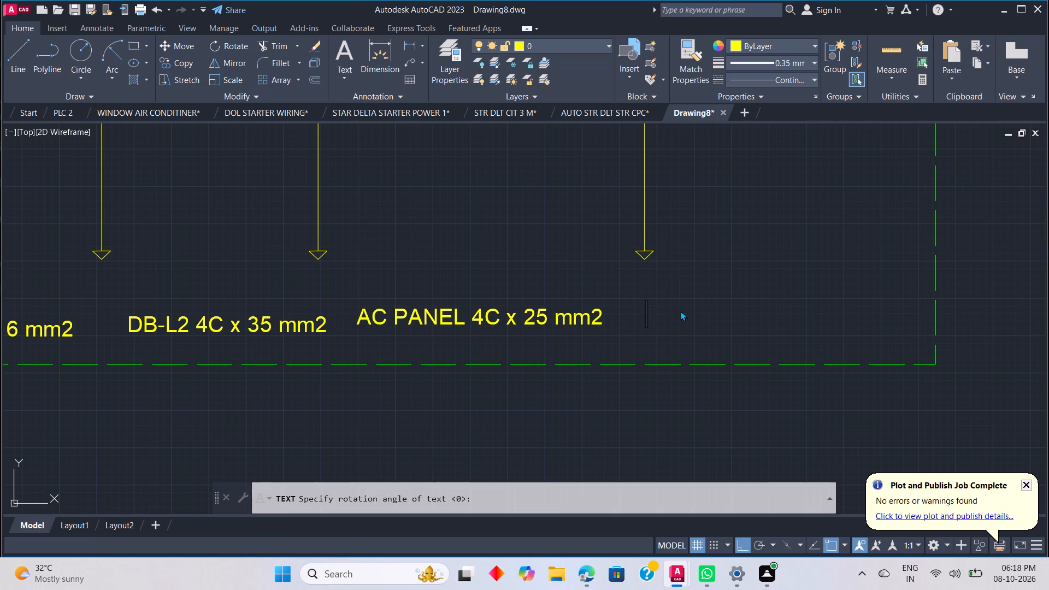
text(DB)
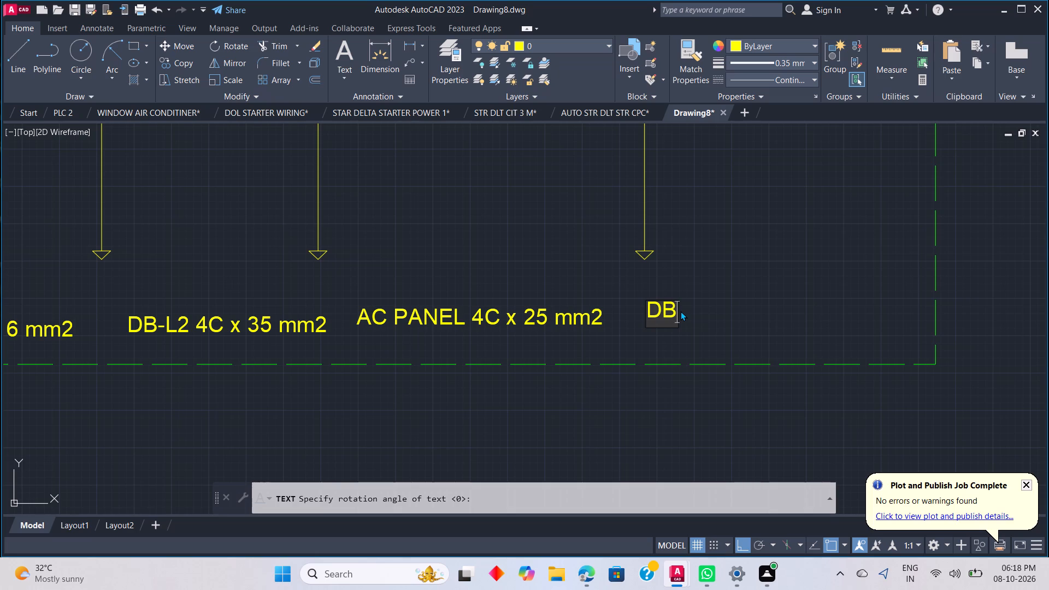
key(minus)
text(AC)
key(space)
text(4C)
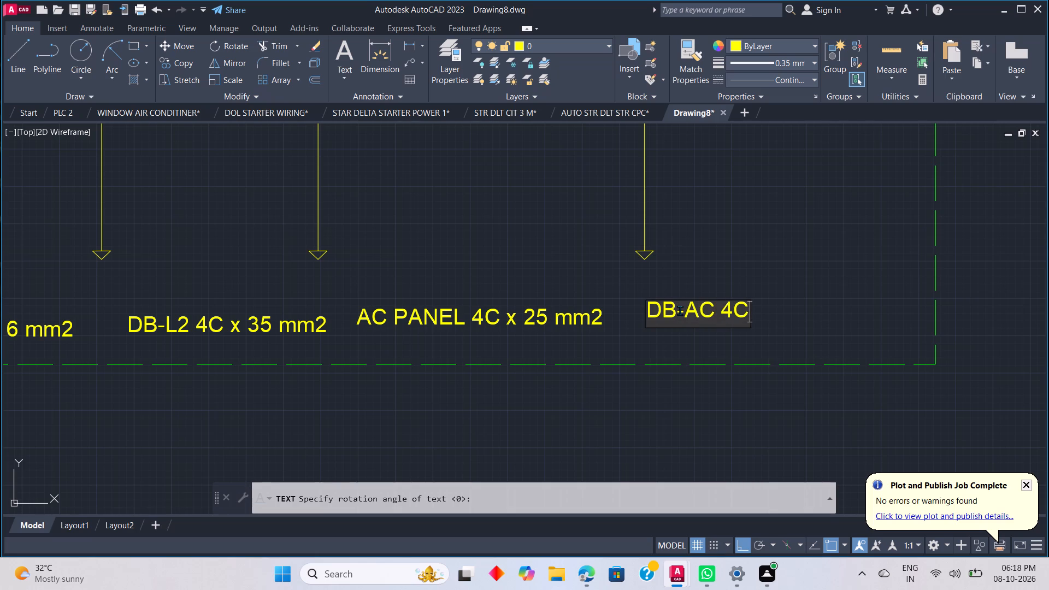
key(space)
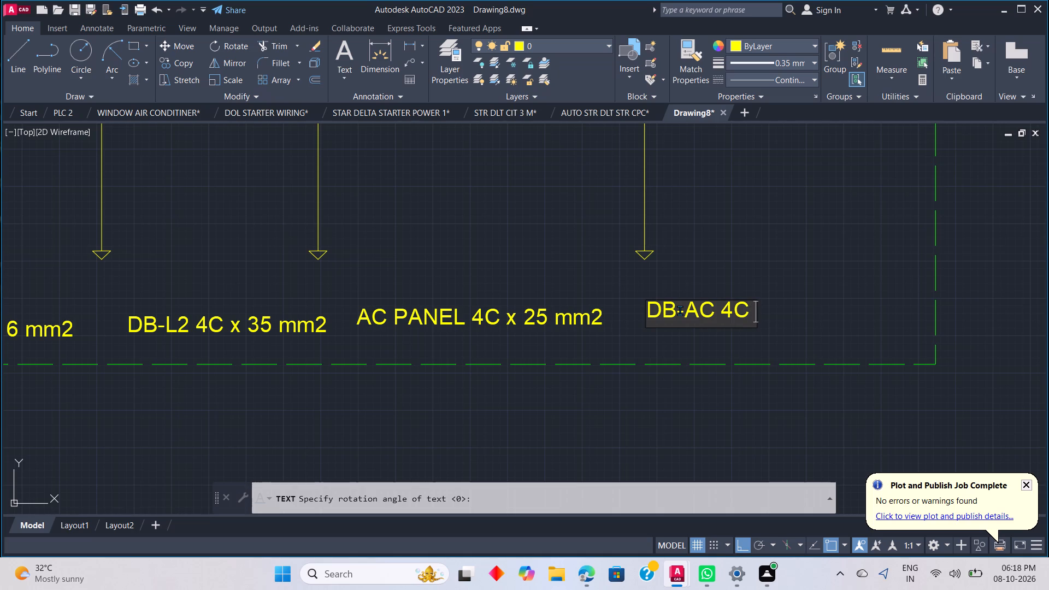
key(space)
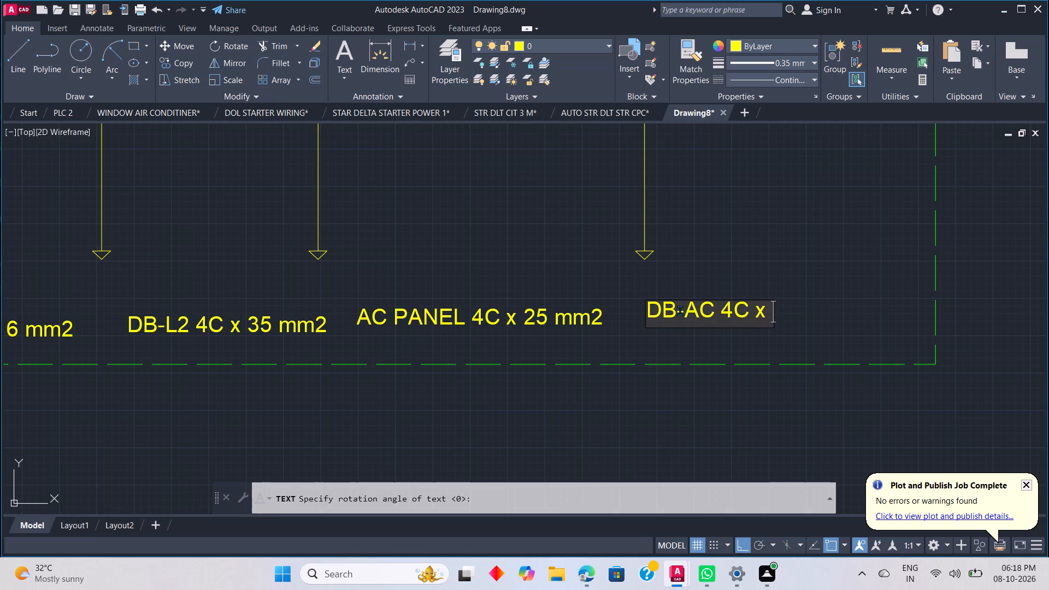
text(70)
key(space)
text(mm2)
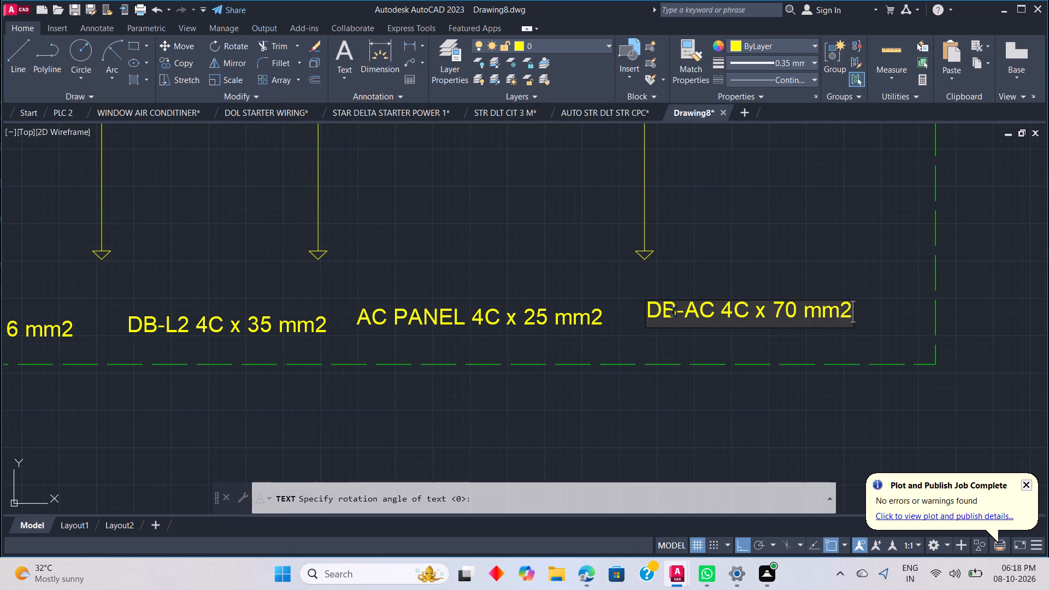
Examine the feeder label row in the ACB INCOMER 3P 125A enclosure against the neighbouring ACB INCOMER 3P 500A enclosure.
scroll(674, 312, down, 3)
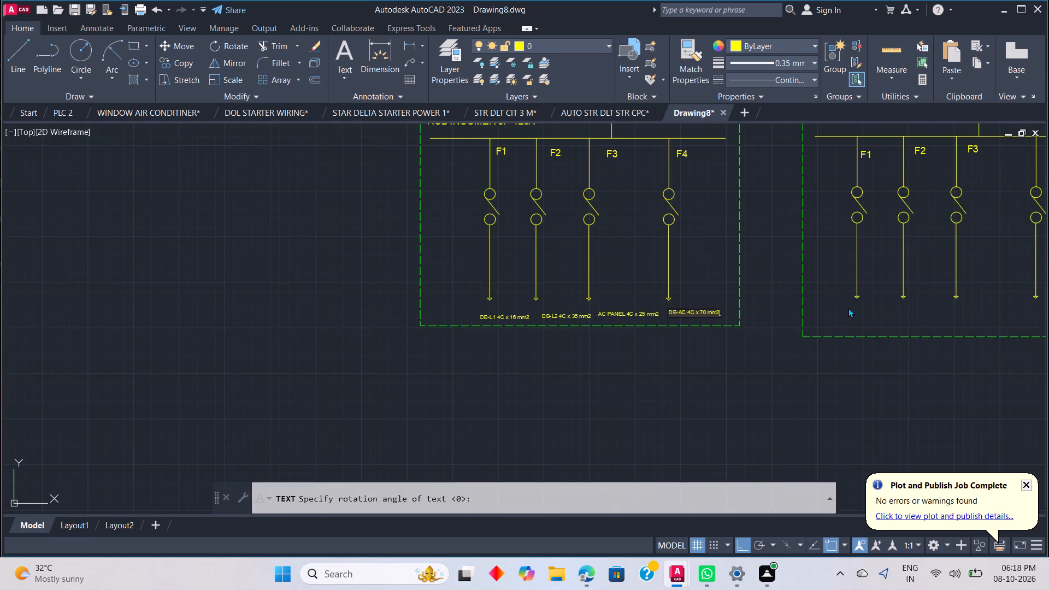
scroll(848, 308, up, 1)
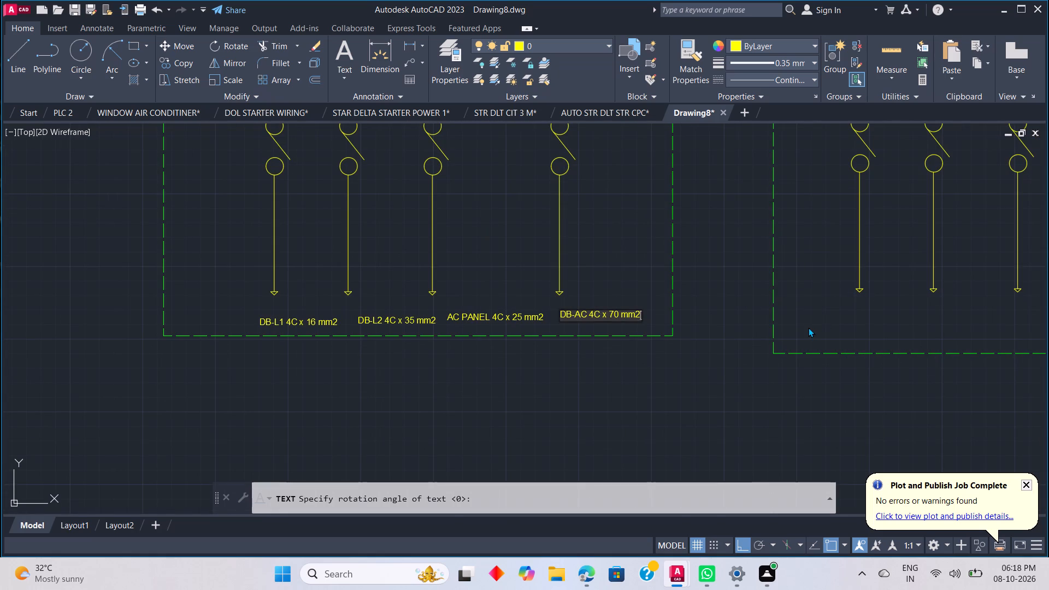
scroll(805, 329, down, 3)
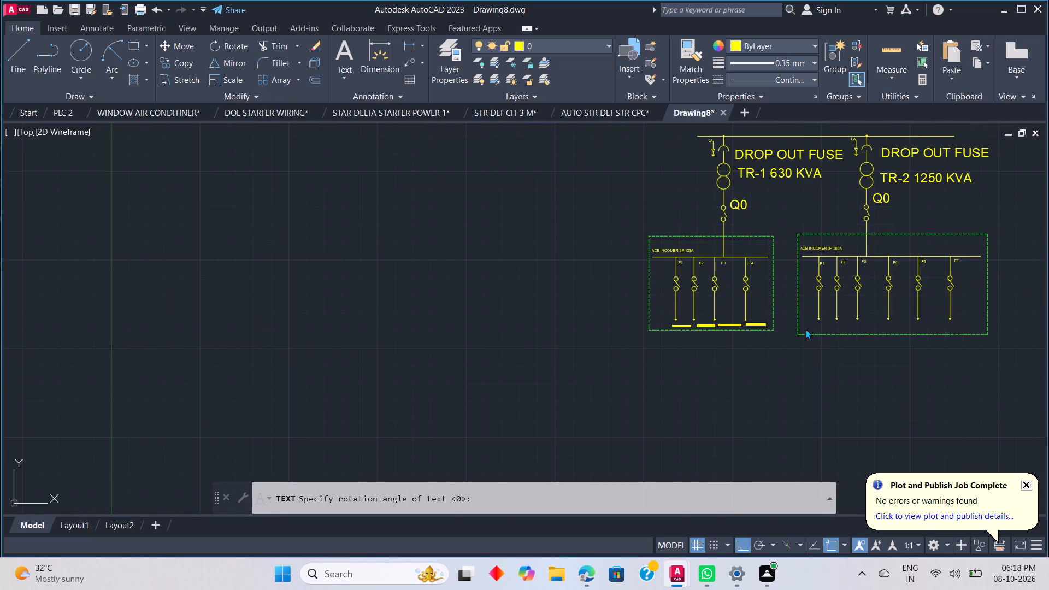
scroll(805, 329, up, 2)
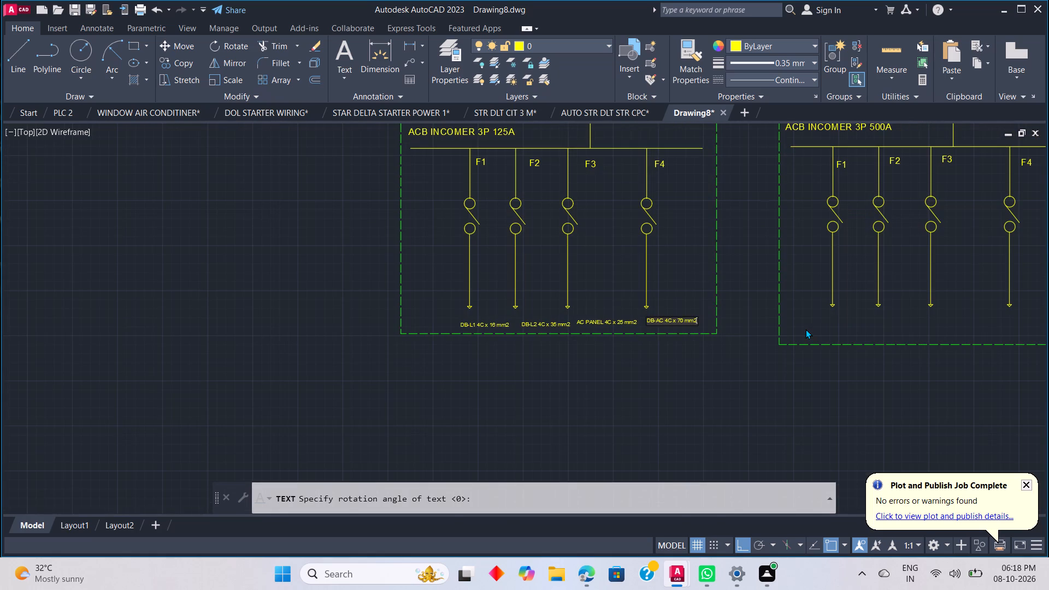
scroll(805, 329, down, 1)
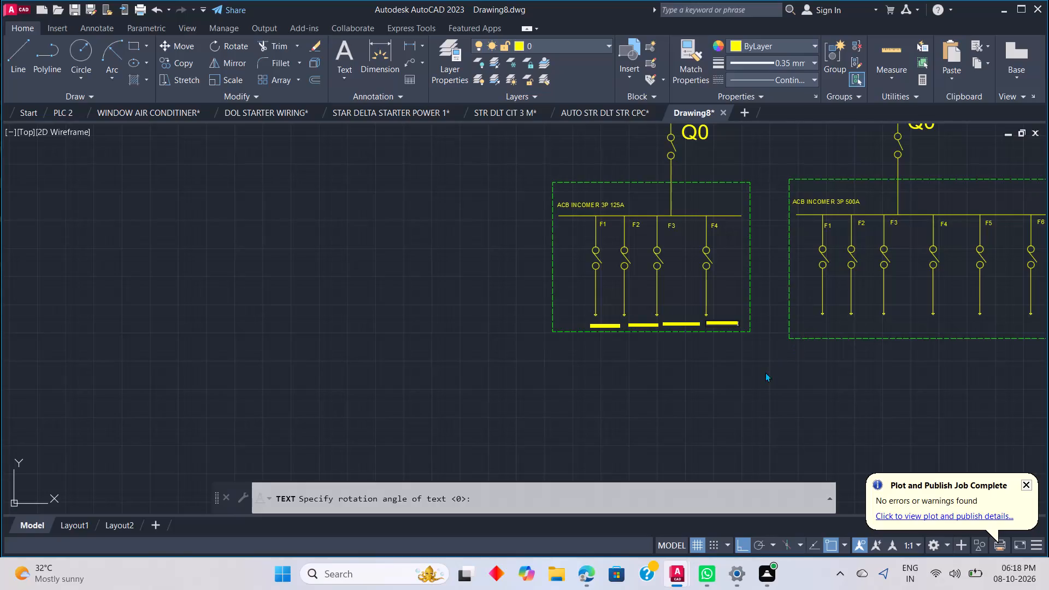
middle_click(761, 370)
middle_drag(761, 370, 709, 386)
middle_click(673, 396)
middle_drag(703, 372, 700, 372)
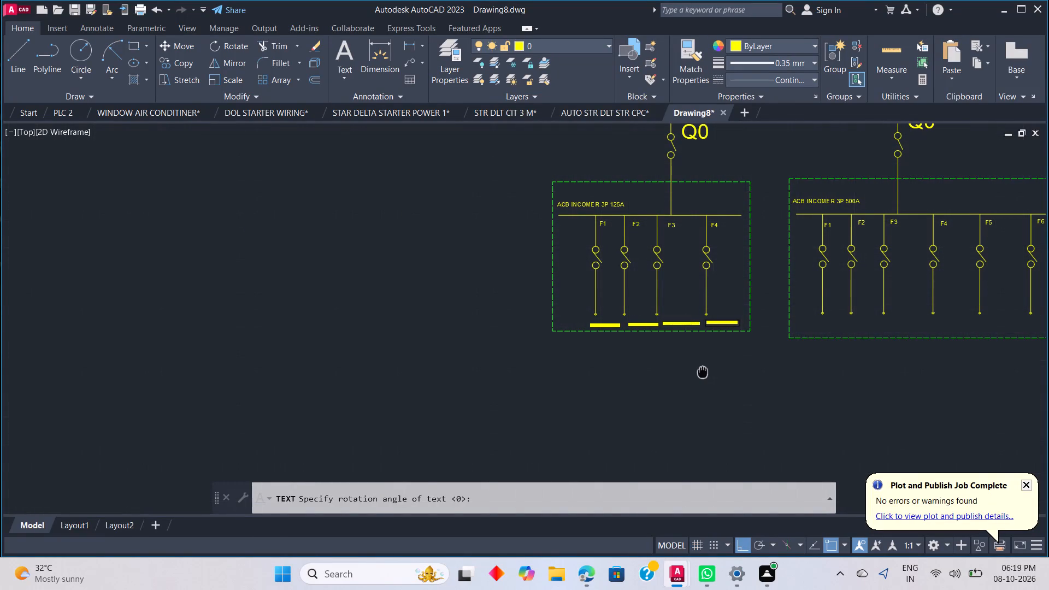
middle_drag(700, 372, 613, 396)
scroll(620, 393, down, 1)
scroll(652, 373, up, 1)
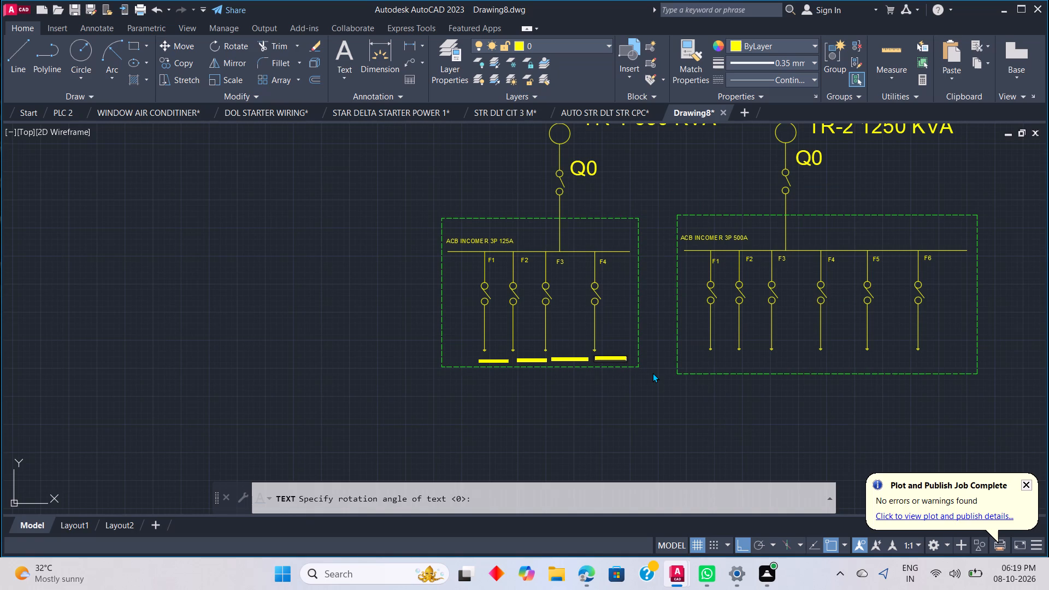
Delete the DB-L1, DB-L2, AC PANEL and DB-AC cable labels below the four feeder arrows in the ACB INCOMER 3P 125A enclosure.
key(BackSpace)
key(BackSpace)
key(BackSpace)
key(BackSpace)
key(BackSpace)
key(BackSpace)
key(BackSpace)
key(BackSpace)
key(BackSpace)
key(BackSpace)
key(BackSpace)
key(BackSpace)
key(BackSpace)
key(BackSpace)
key(BackSpace)
key(BackSpace)
key(BackSpace)
key(BackSpace)
key(BackSpace)
key(BackSpace)
key(BackSpace)
key(BackSpace)
key(BackSpace)
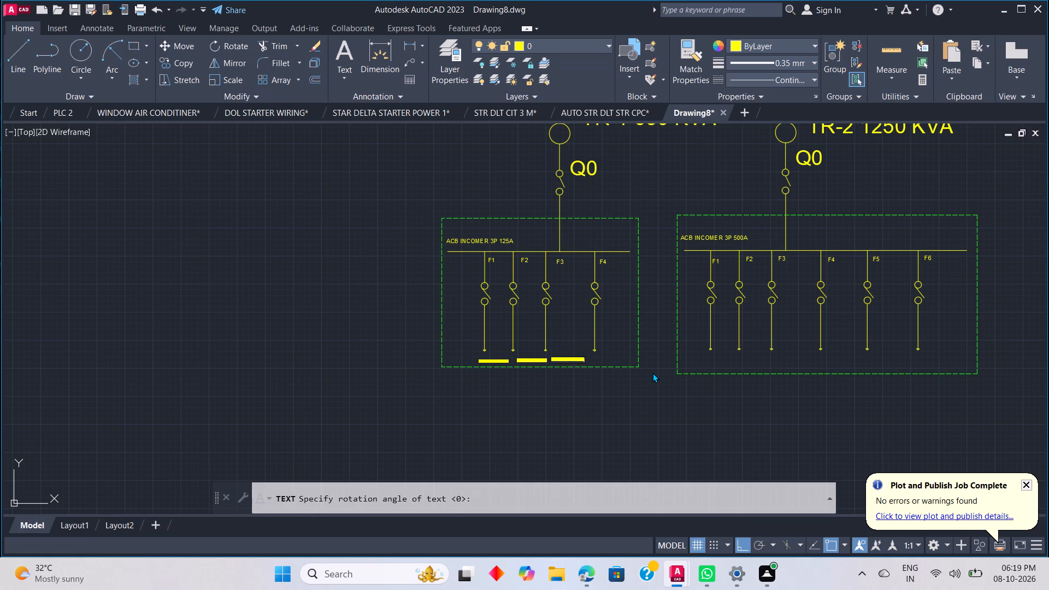
key(BackSpace)
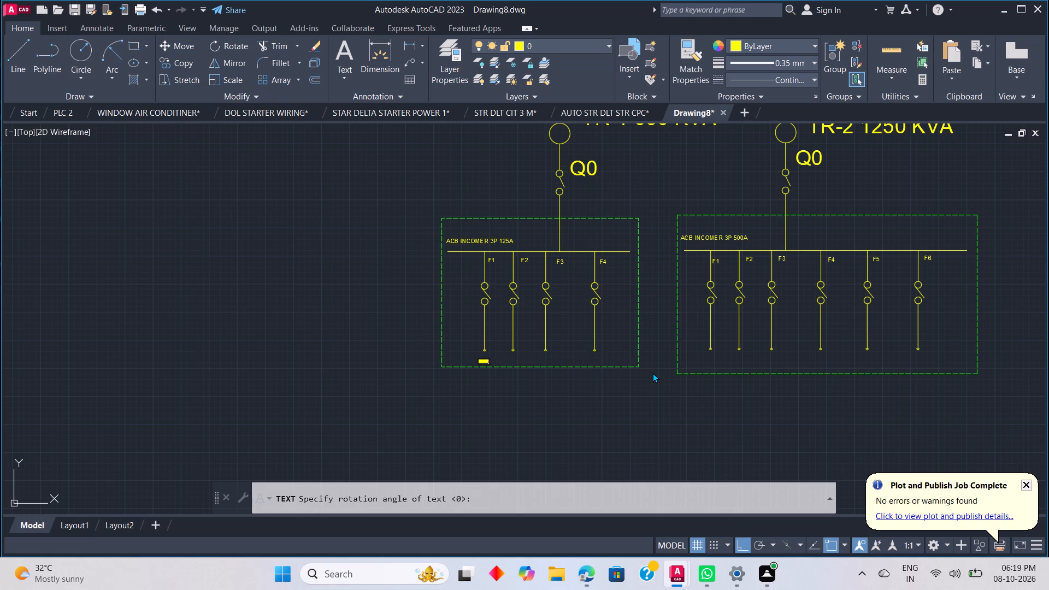
key(BackSpace)
key(BackSpace)
key(BackSpace)
key(BackSpace)
key(BackSpace)
key(BackSpace)
key(BackSpace)
key(Escape)
scroll(488, 364, up, 3)
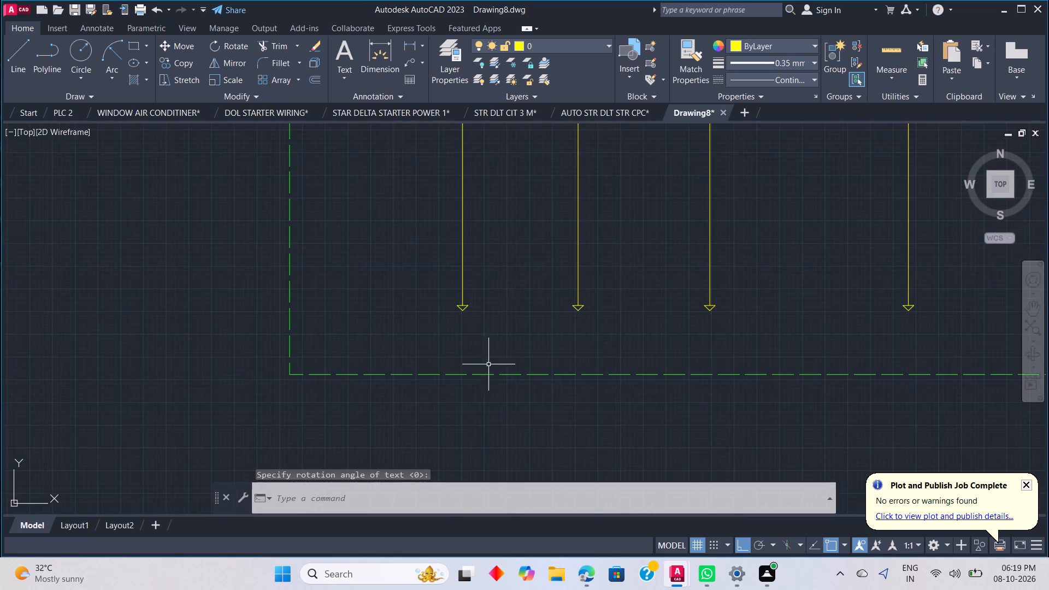
scroll(471, 352, up, 1)
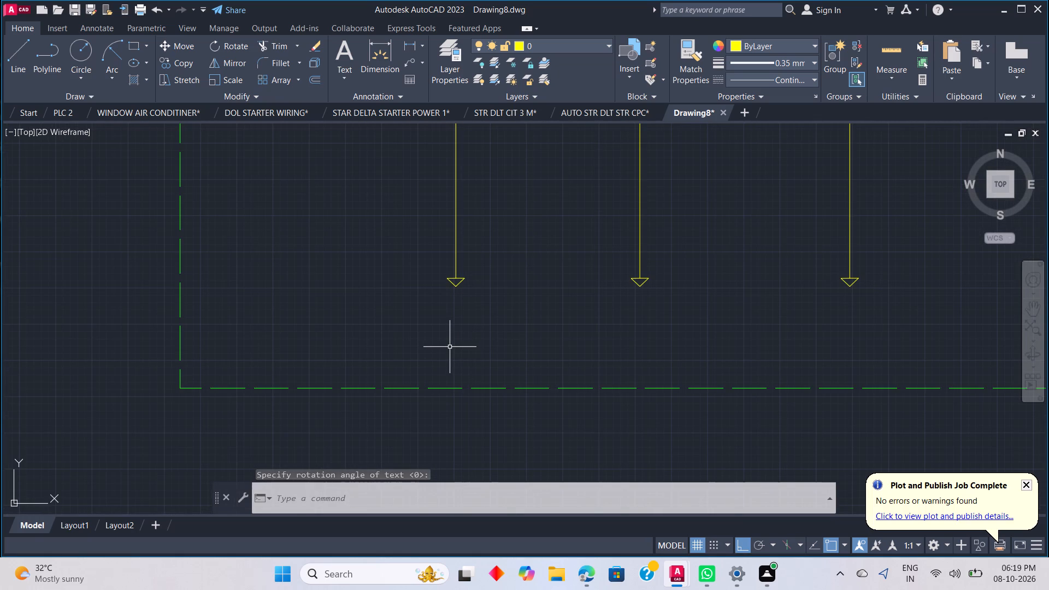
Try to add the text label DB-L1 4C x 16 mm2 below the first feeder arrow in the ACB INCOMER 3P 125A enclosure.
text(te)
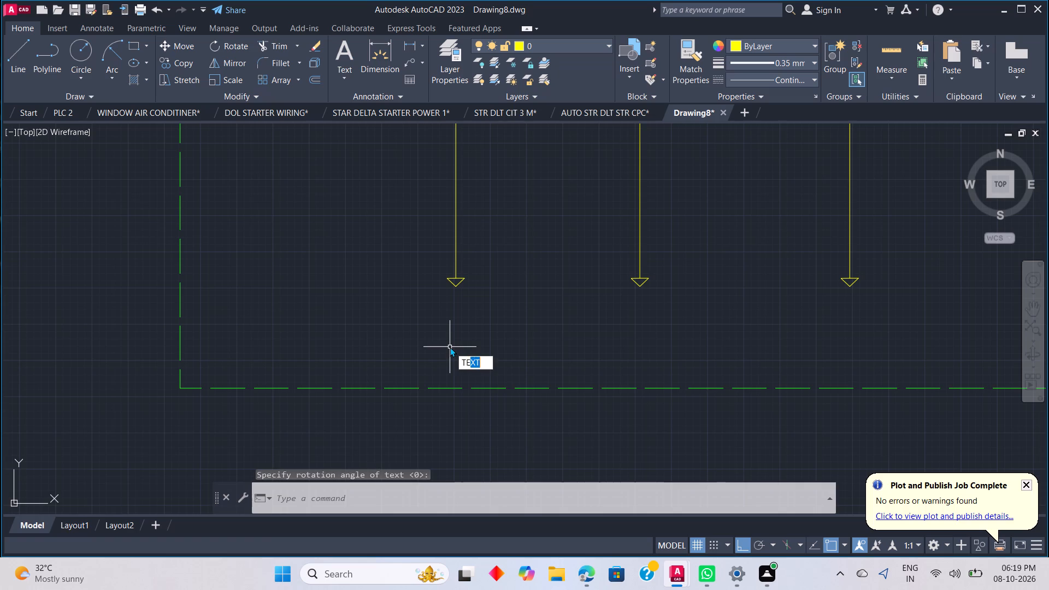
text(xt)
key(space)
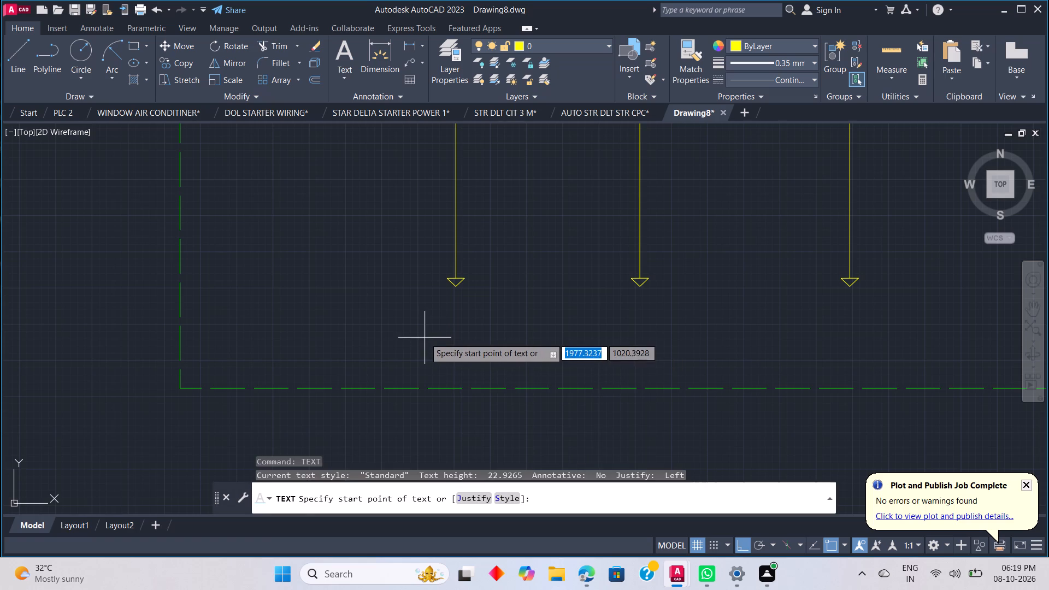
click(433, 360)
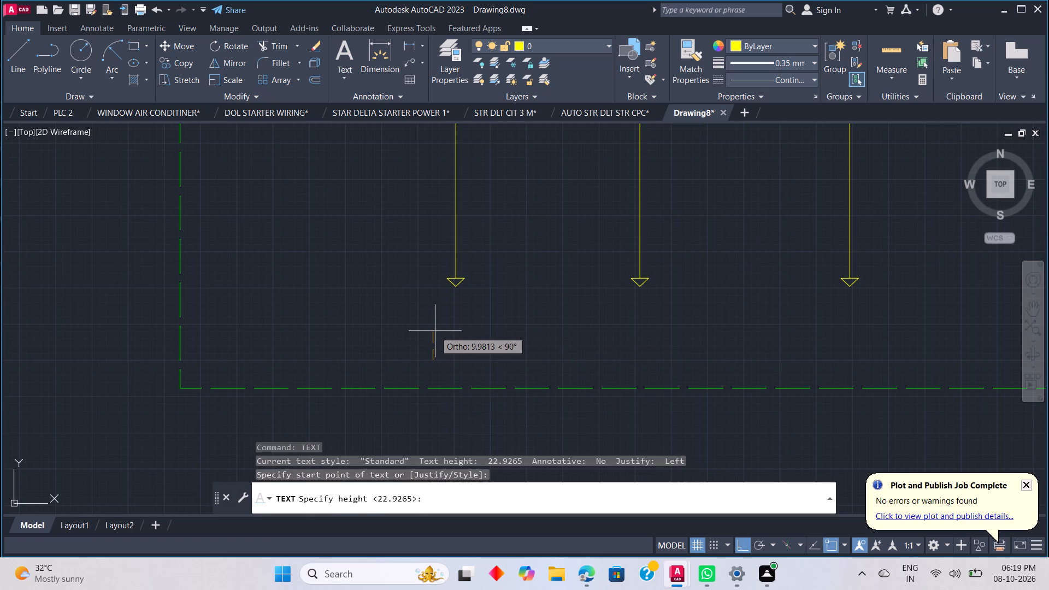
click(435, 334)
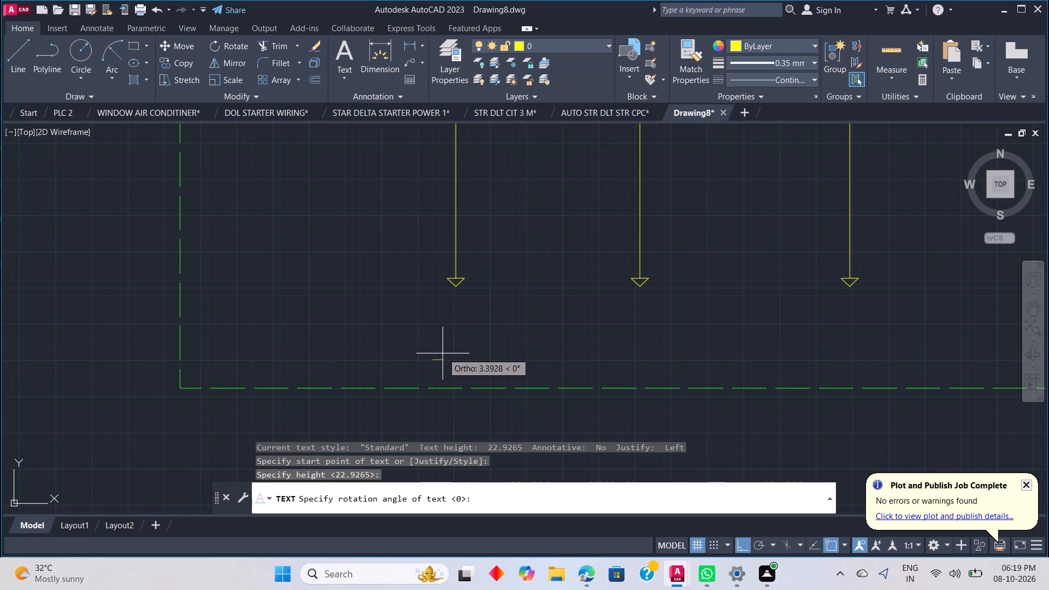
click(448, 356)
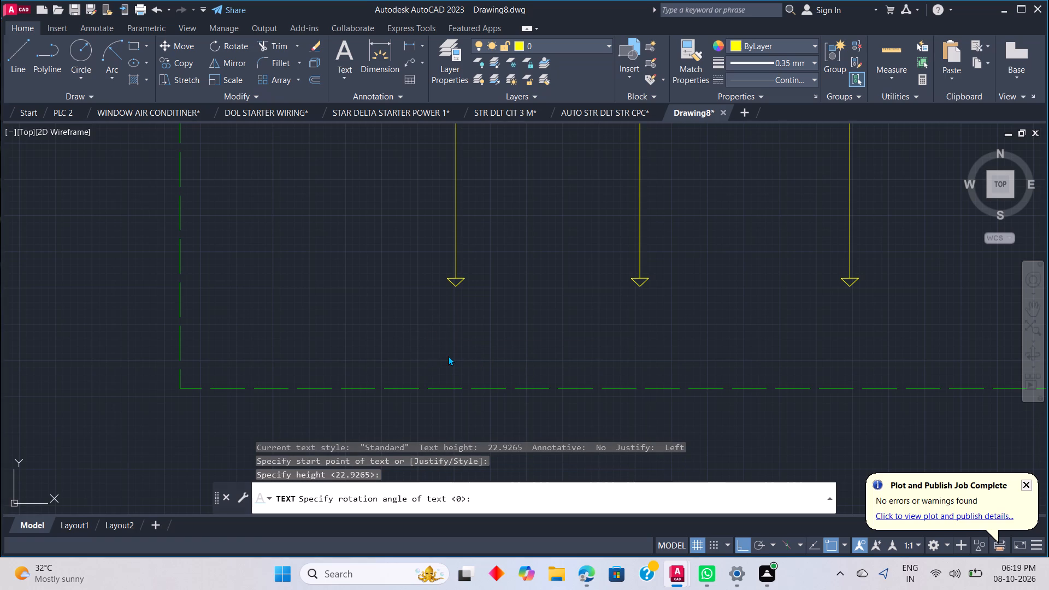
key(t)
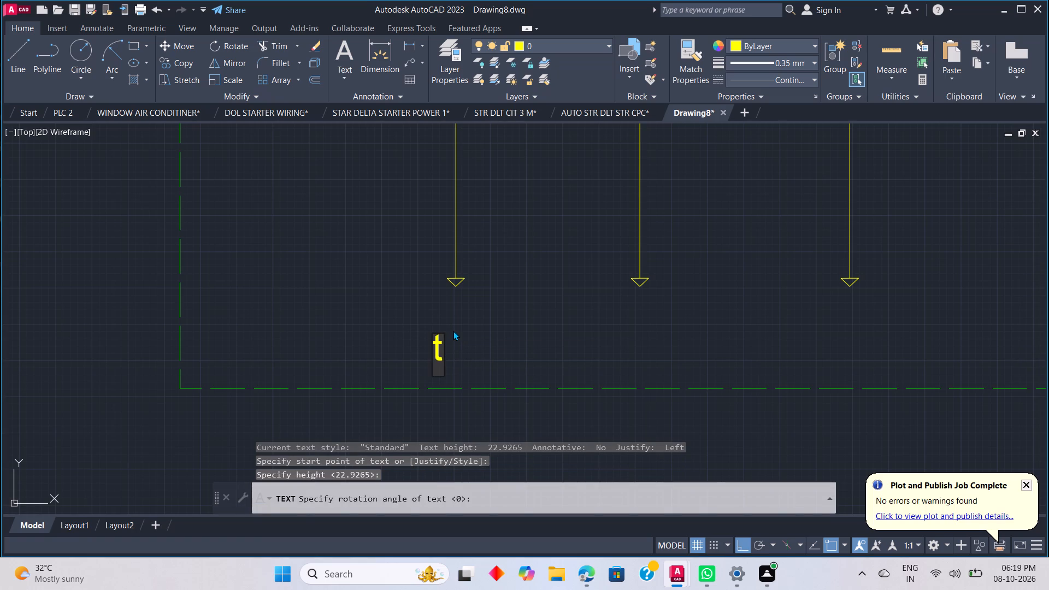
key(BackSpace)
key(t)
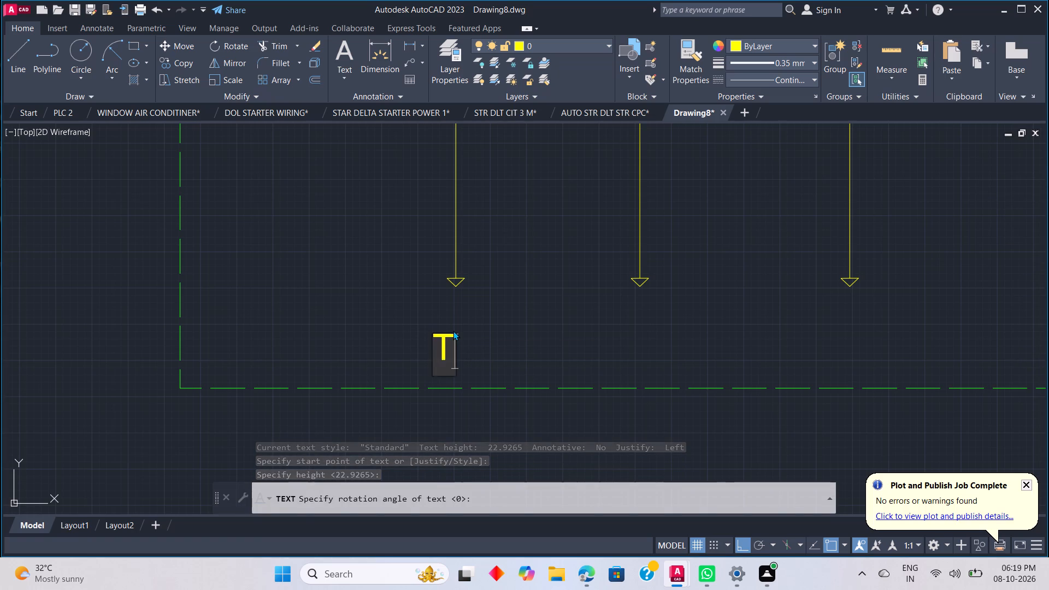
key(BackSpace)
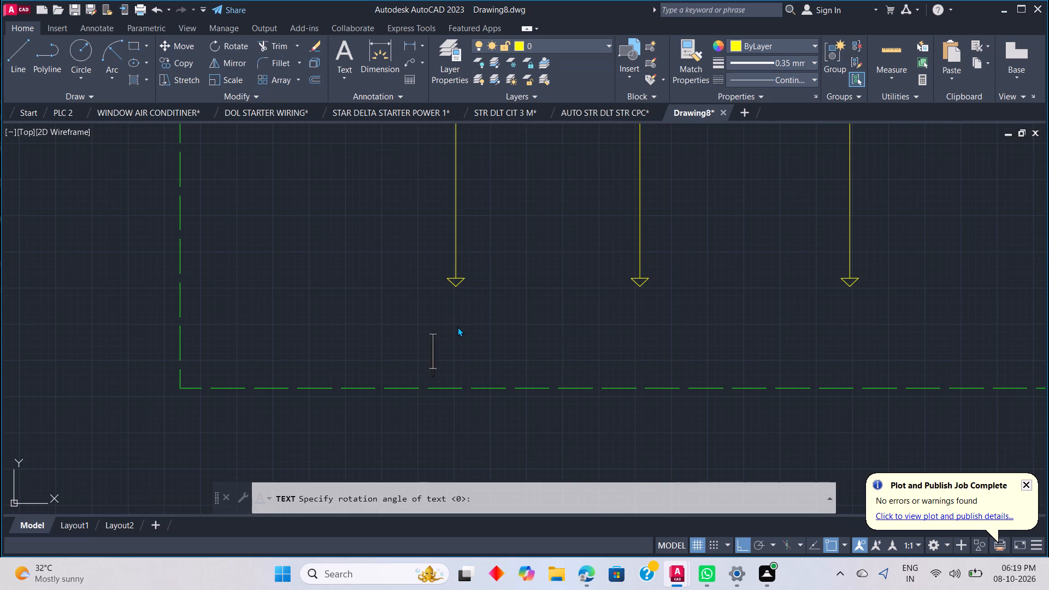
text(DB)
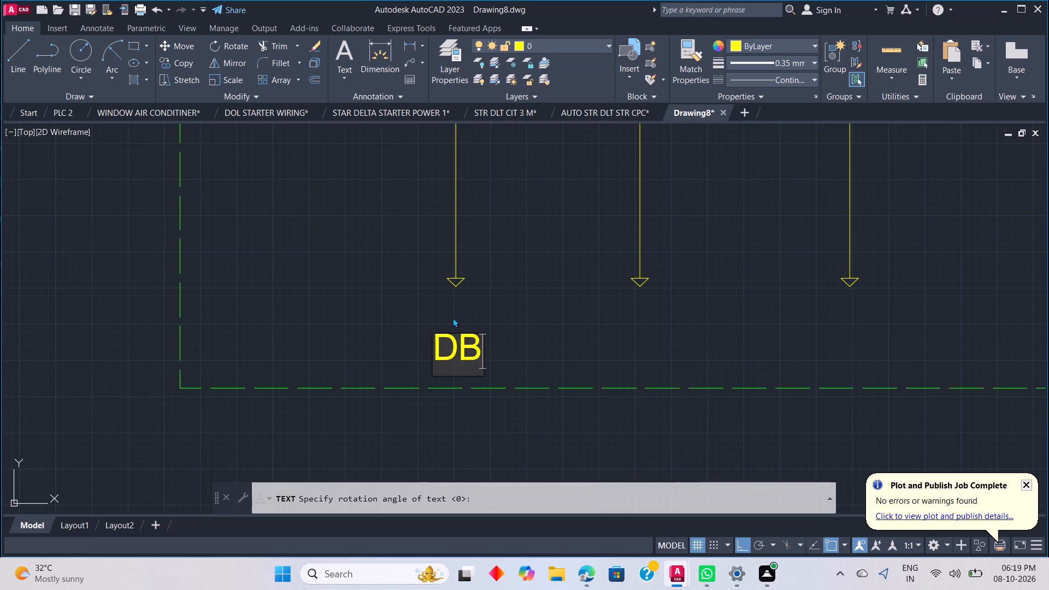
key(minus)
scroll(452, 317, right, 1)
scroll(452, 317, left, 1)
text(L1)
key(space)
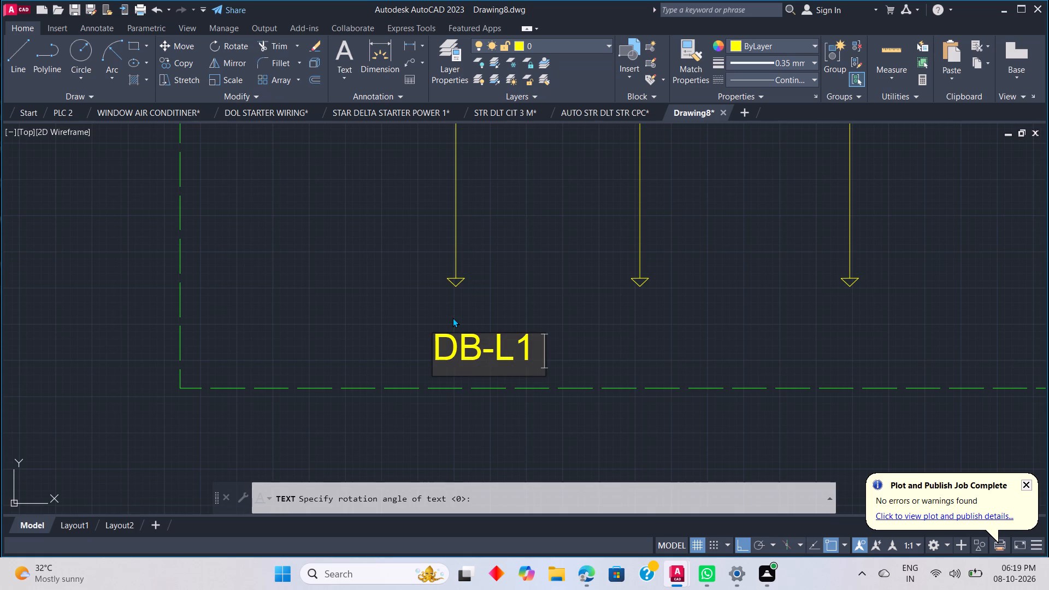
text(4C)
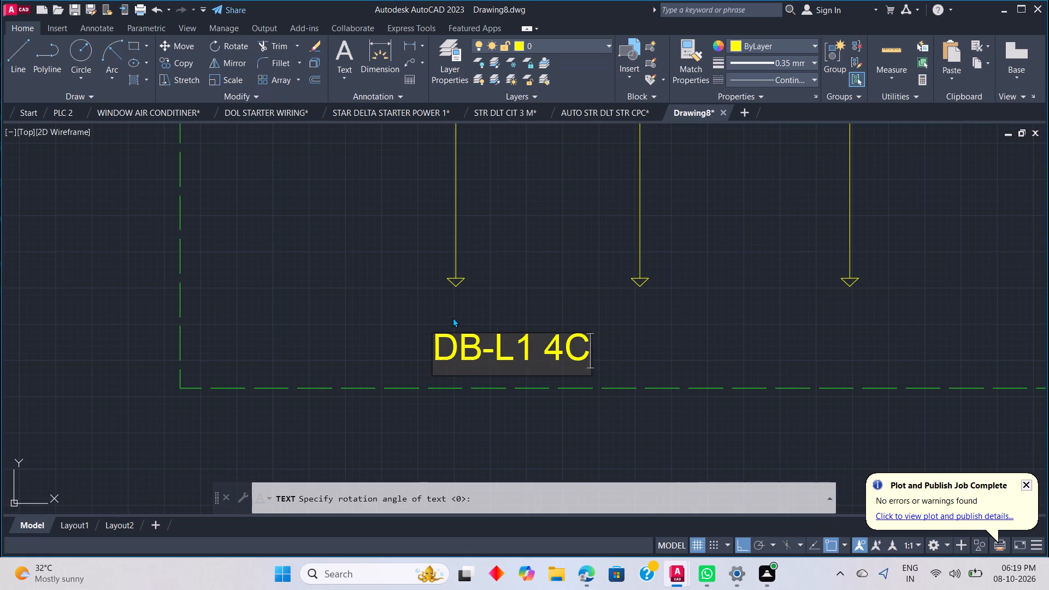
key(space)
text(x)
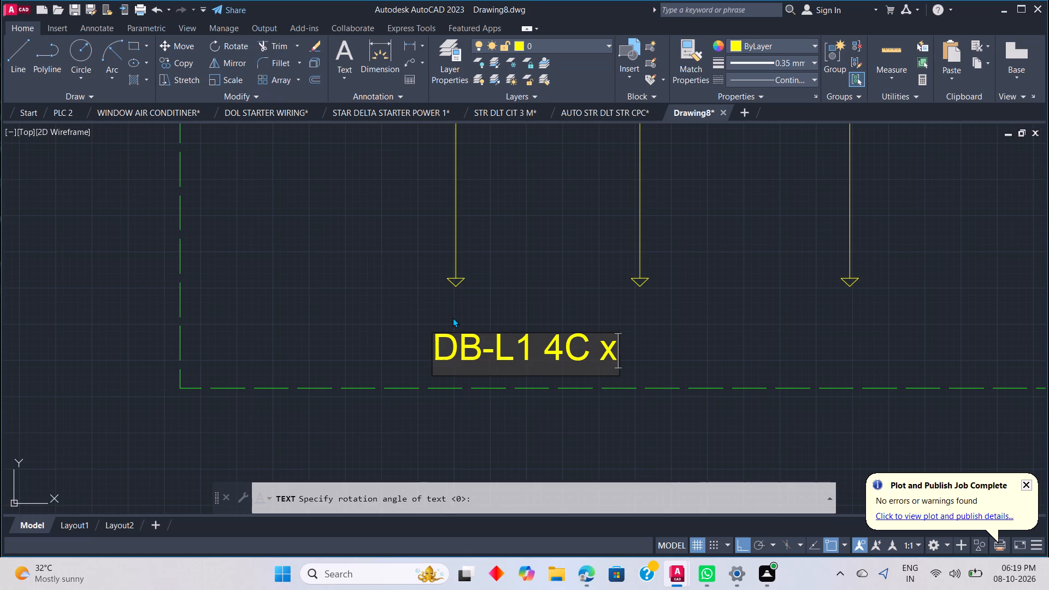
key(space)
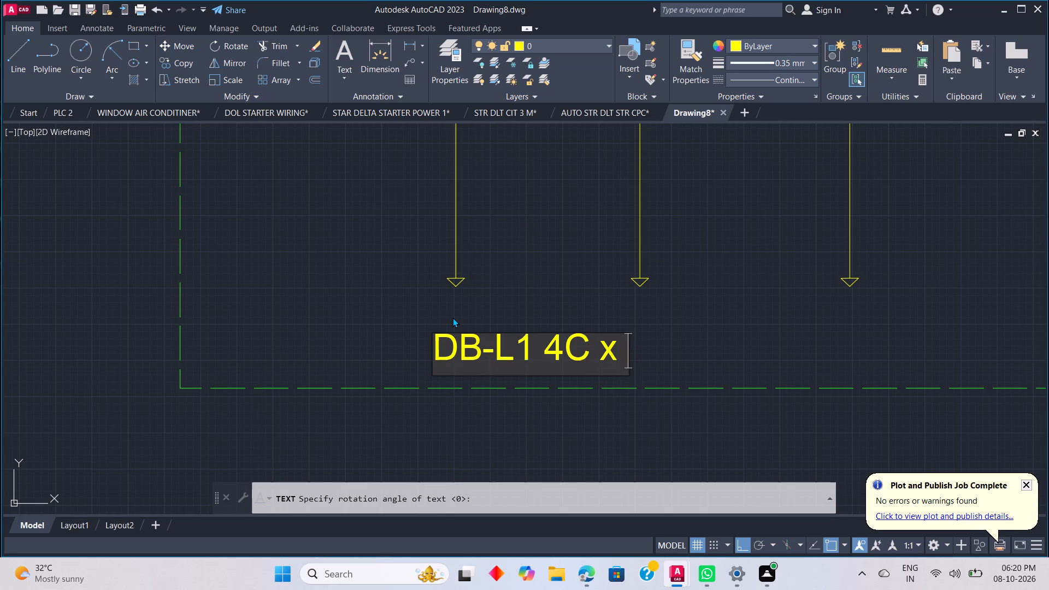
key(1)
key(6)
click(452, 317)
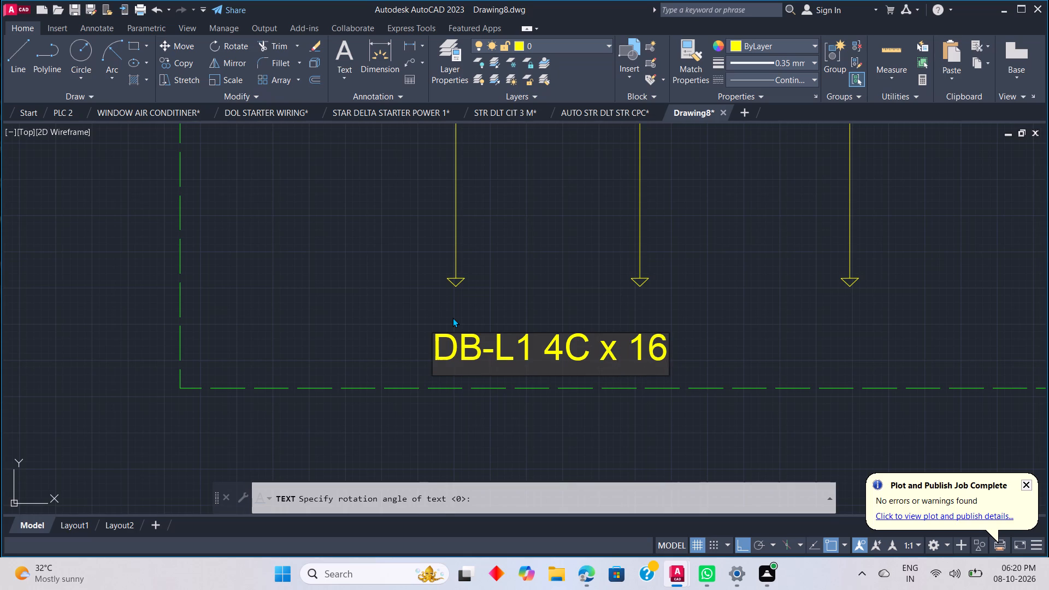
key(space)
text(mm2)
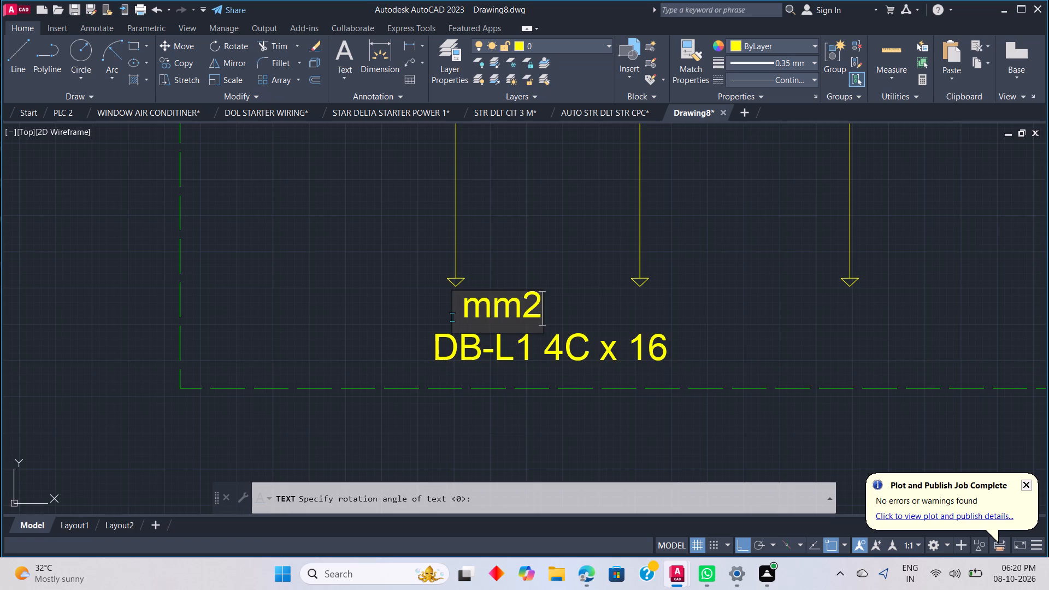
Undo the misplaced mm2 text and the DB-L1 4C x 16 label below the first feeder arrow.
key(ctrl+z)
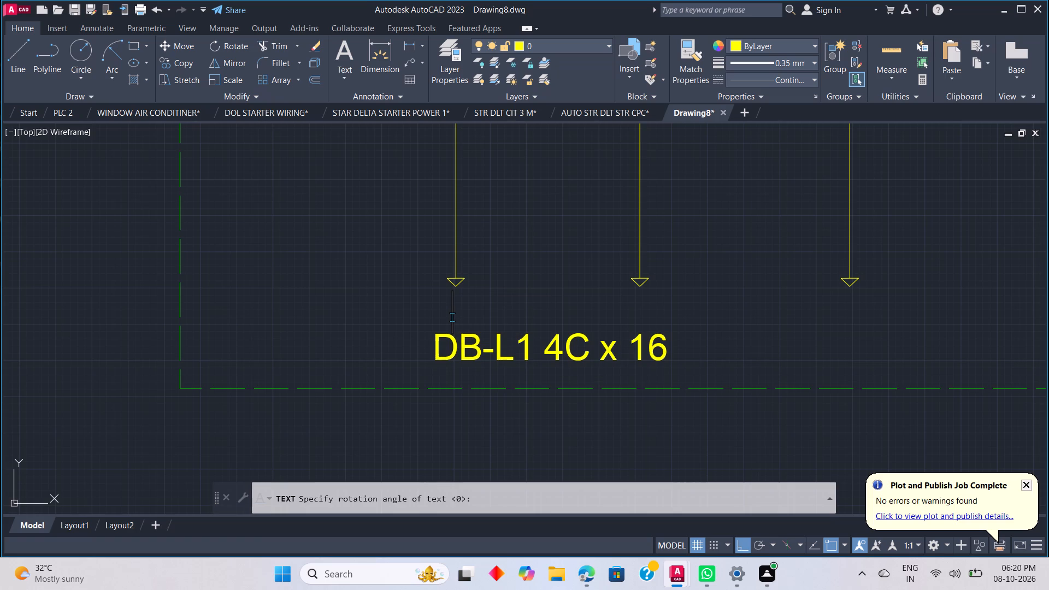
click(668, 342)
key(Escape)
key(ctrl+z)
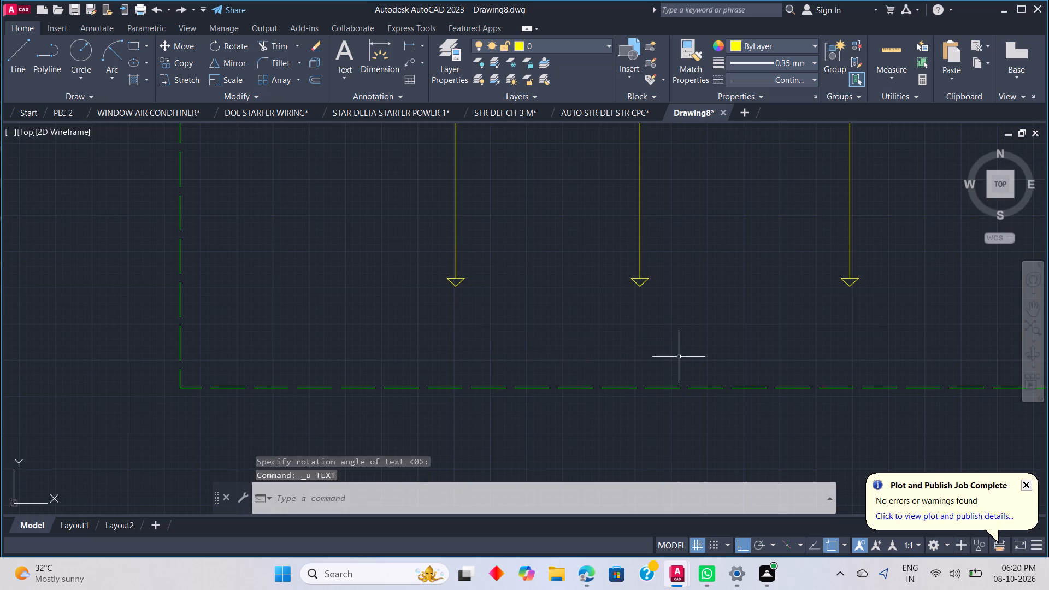
Start a horizontal text label about 9 units high below the first feeder arrow in the 125A enclosure.
text(text)
key(space)
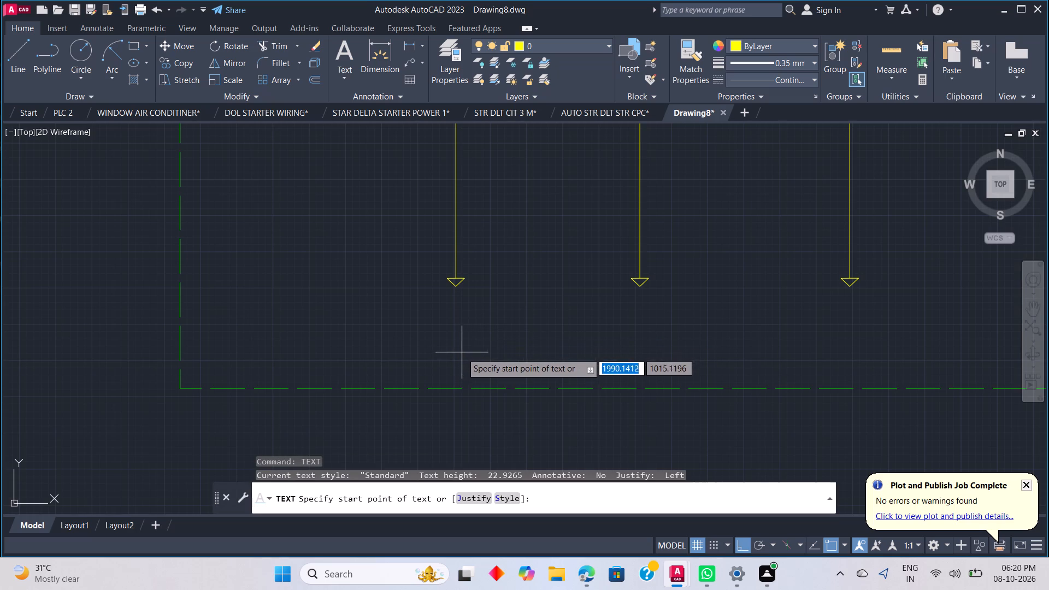
click(453, 359)
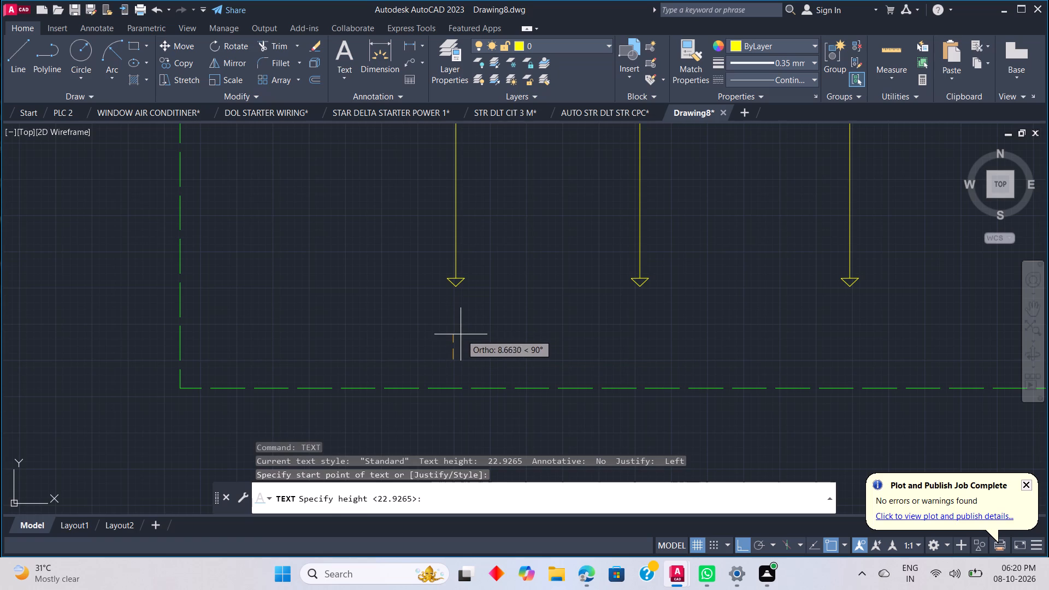
click(459, 332)
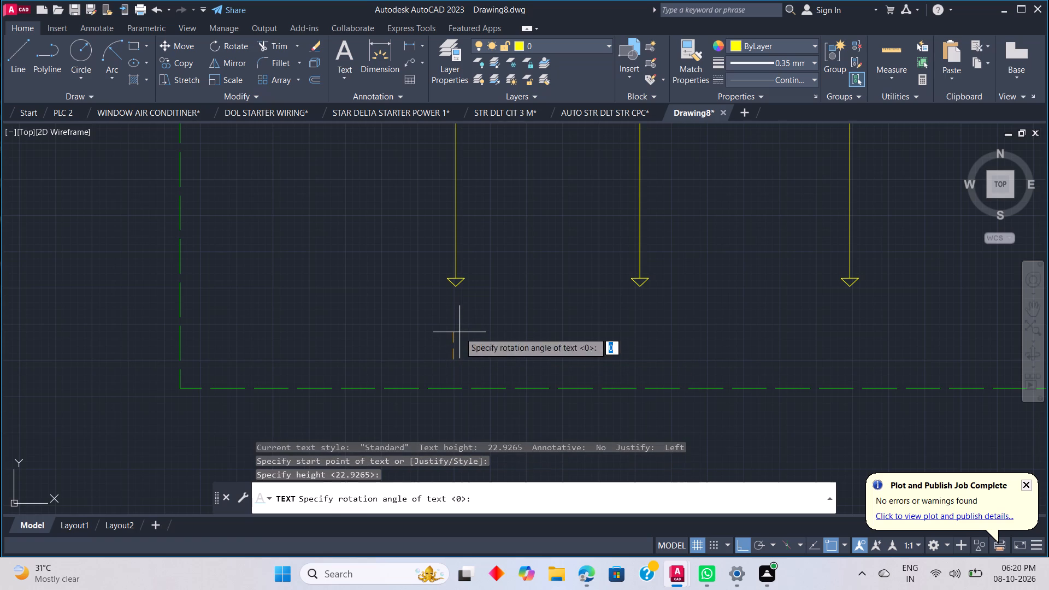
click(470, 353)
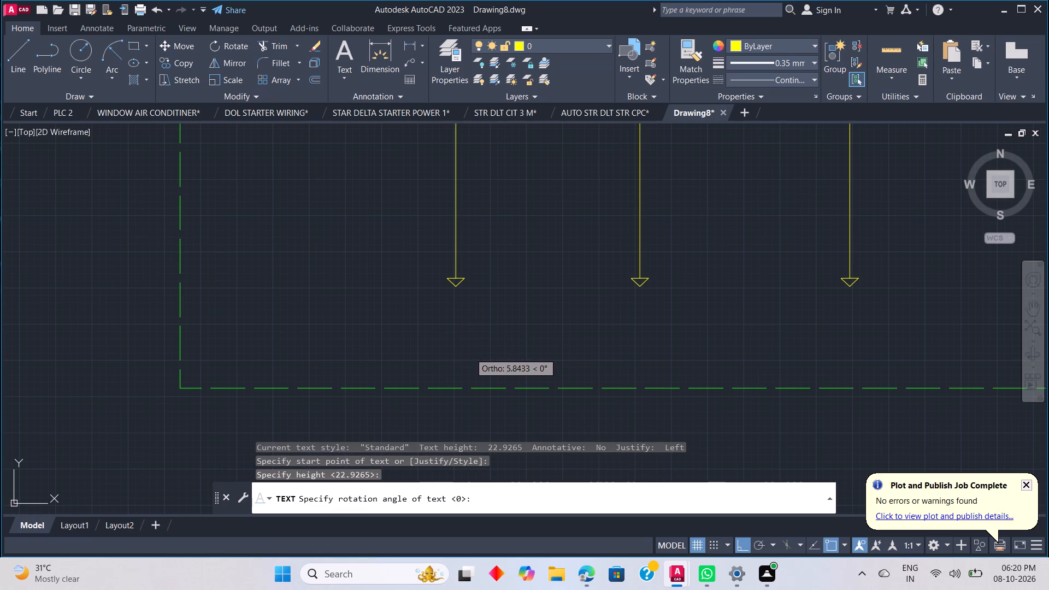
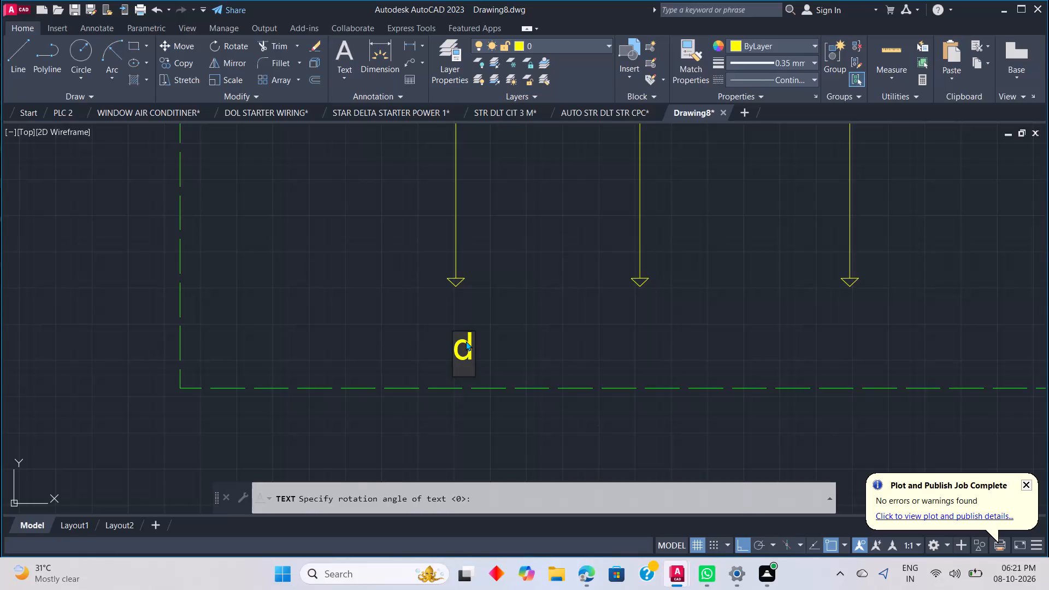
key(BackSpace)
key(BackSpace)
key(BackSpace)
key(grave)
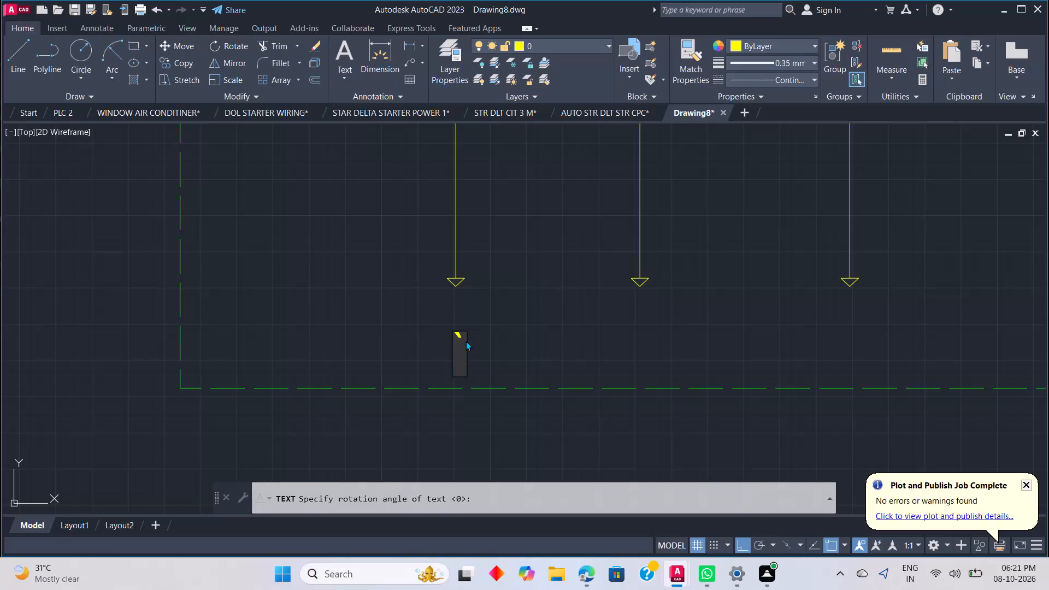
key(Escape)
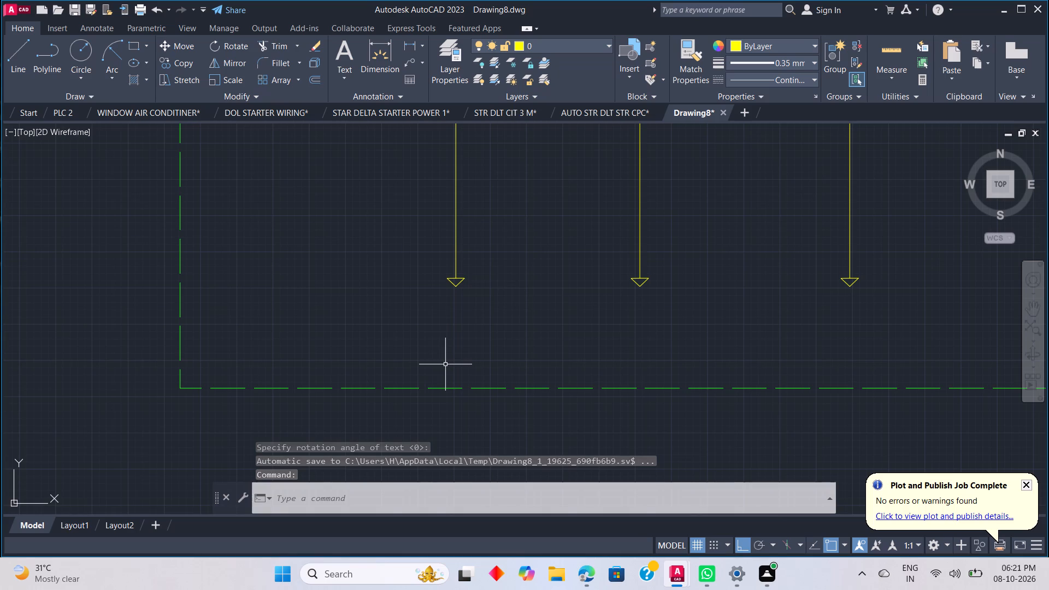
Start a horizontal text label about 5 units high below the first feeder arrow in the 125A enclosure, beginning with D.
key(t)
text(ec)
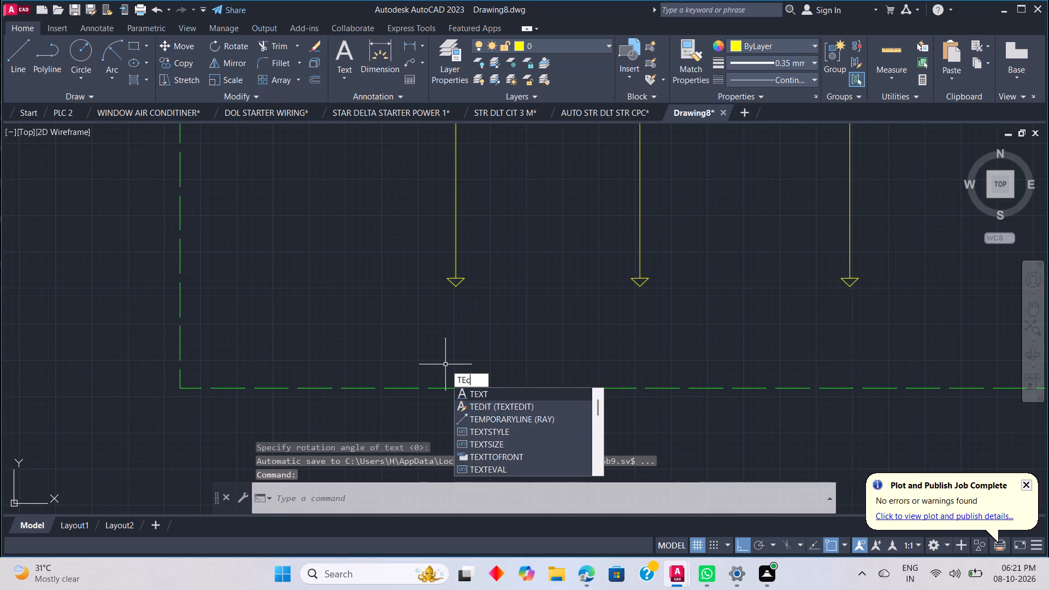
key(BackSpace)
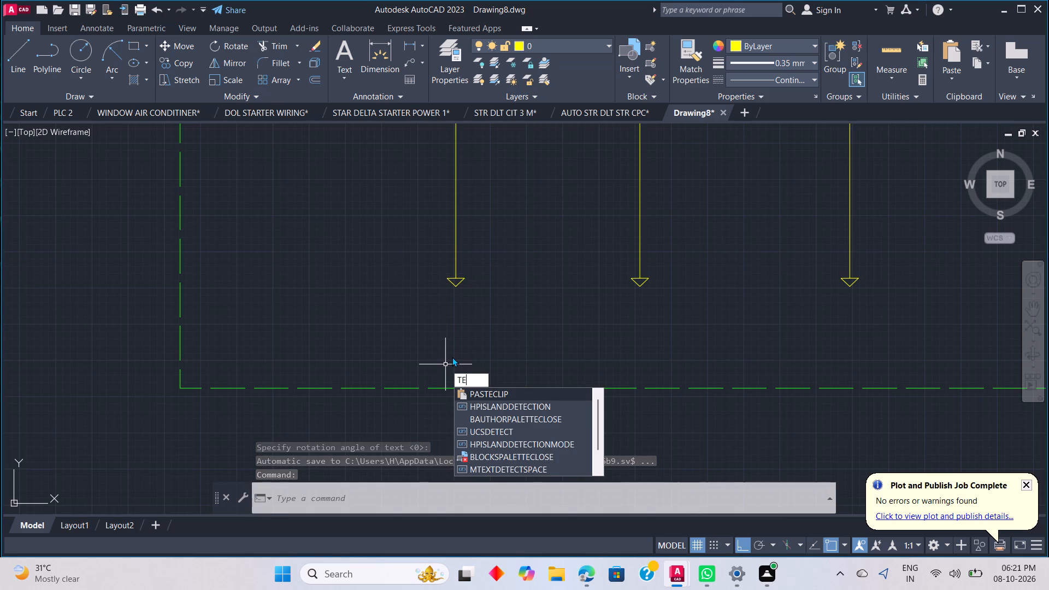
key(BackSpace)
key(BackSpace)
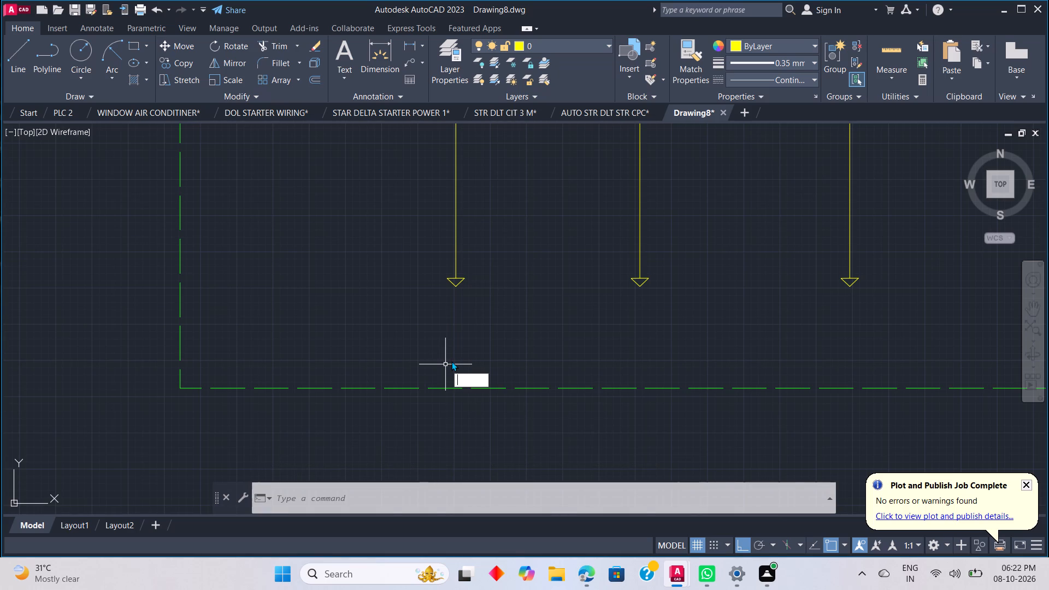
key(t)
text(EXT)
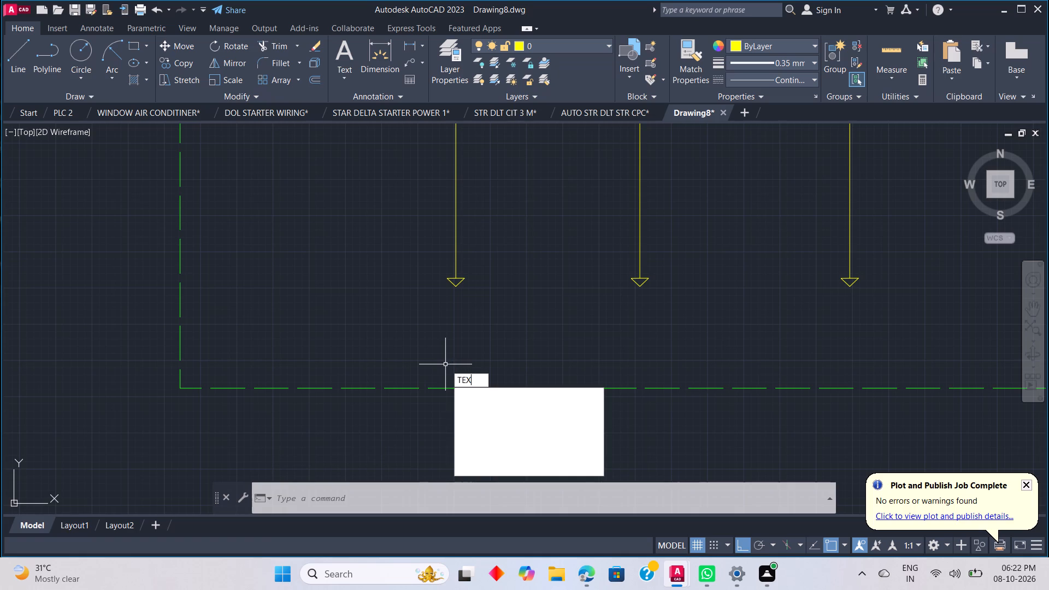
key(space)
scroll(444, 324, up, 1)
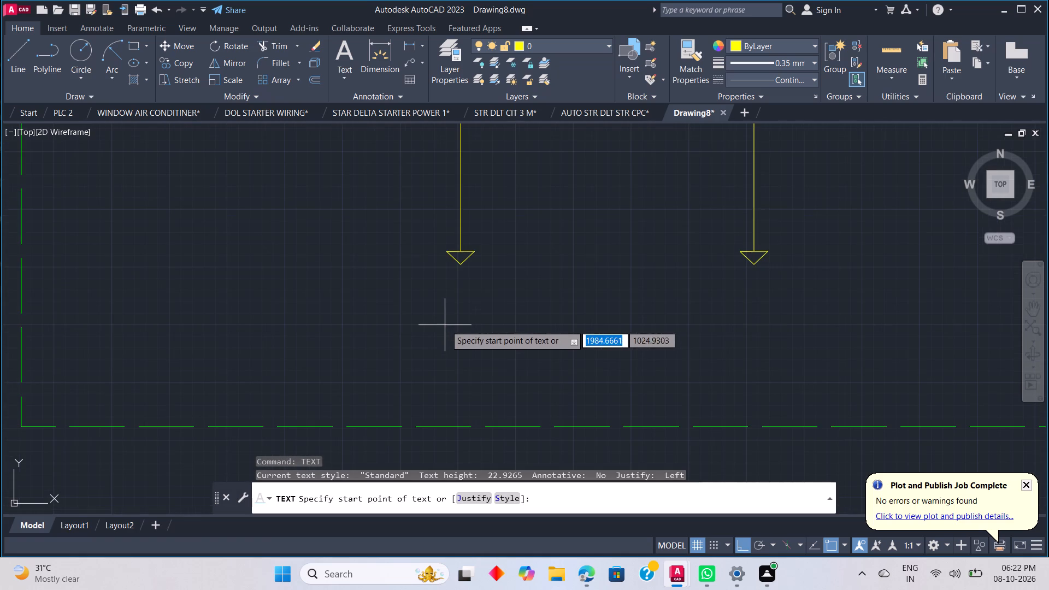
click(450, 366)
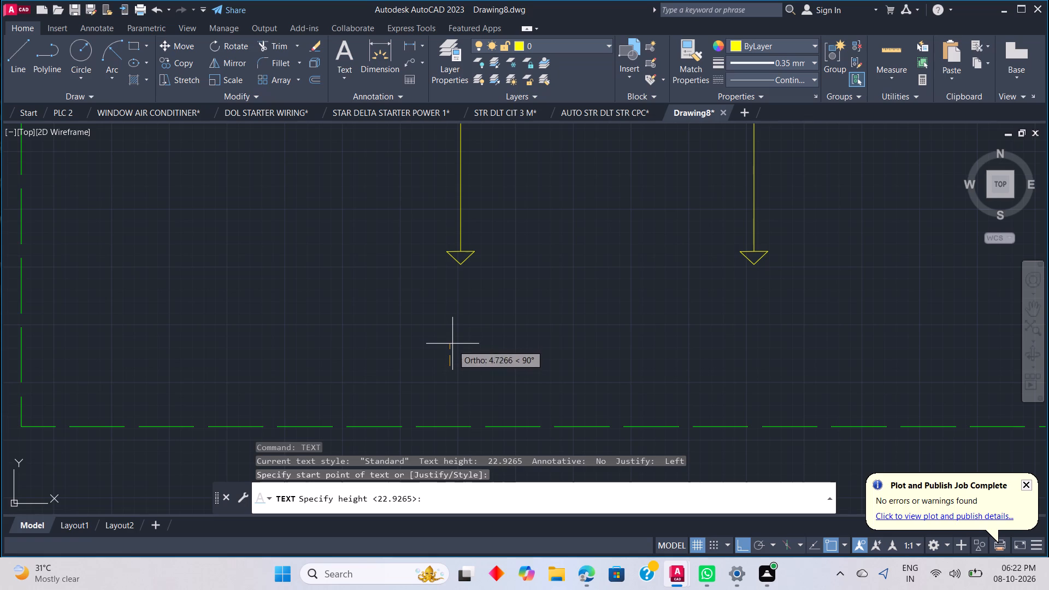
click(452, 340)
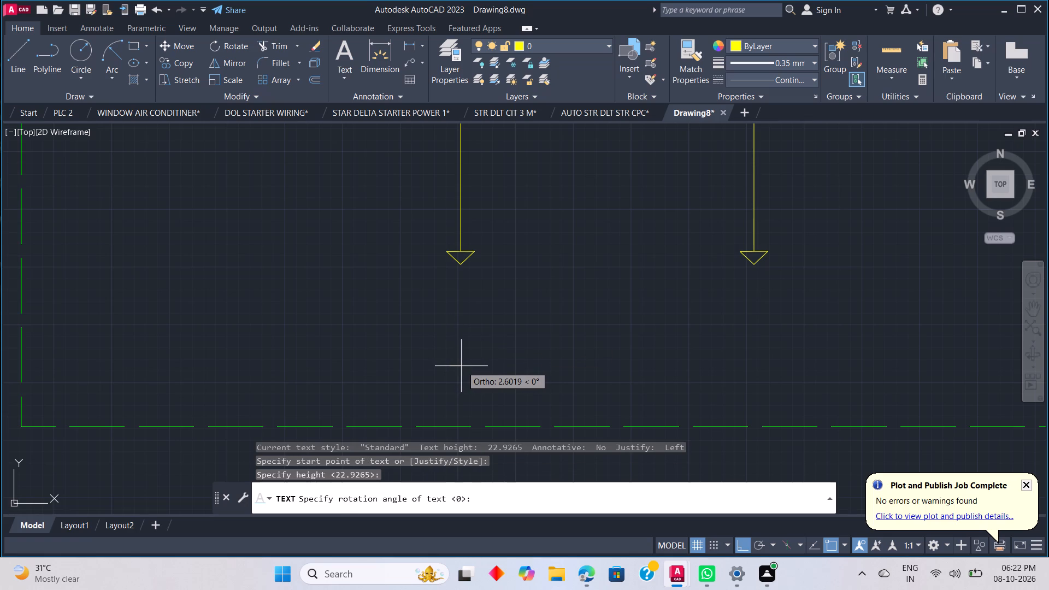
click(458, 366)
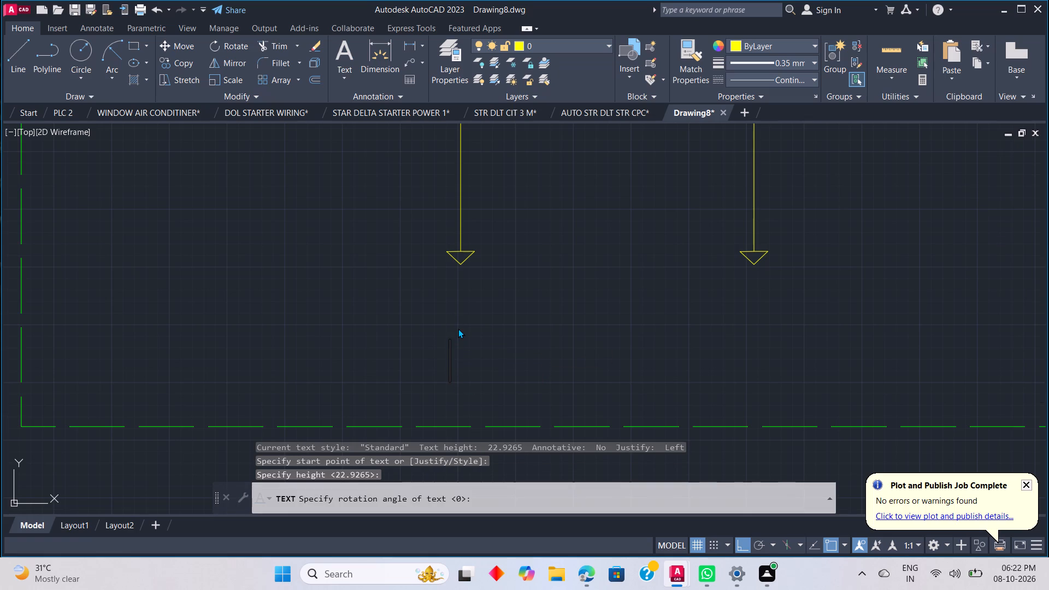
text(DC)
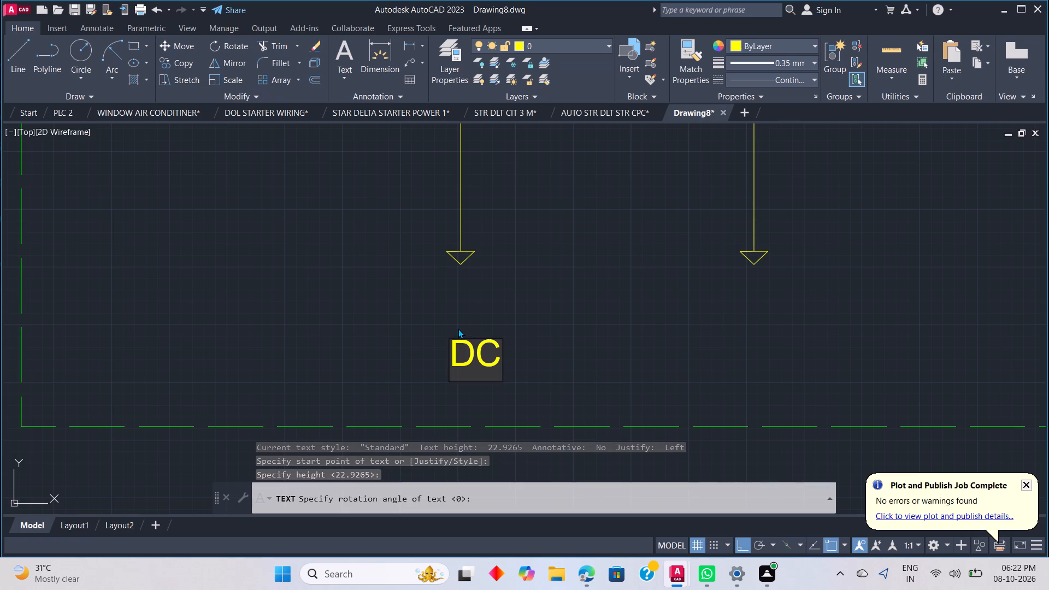
key(BackSpace)
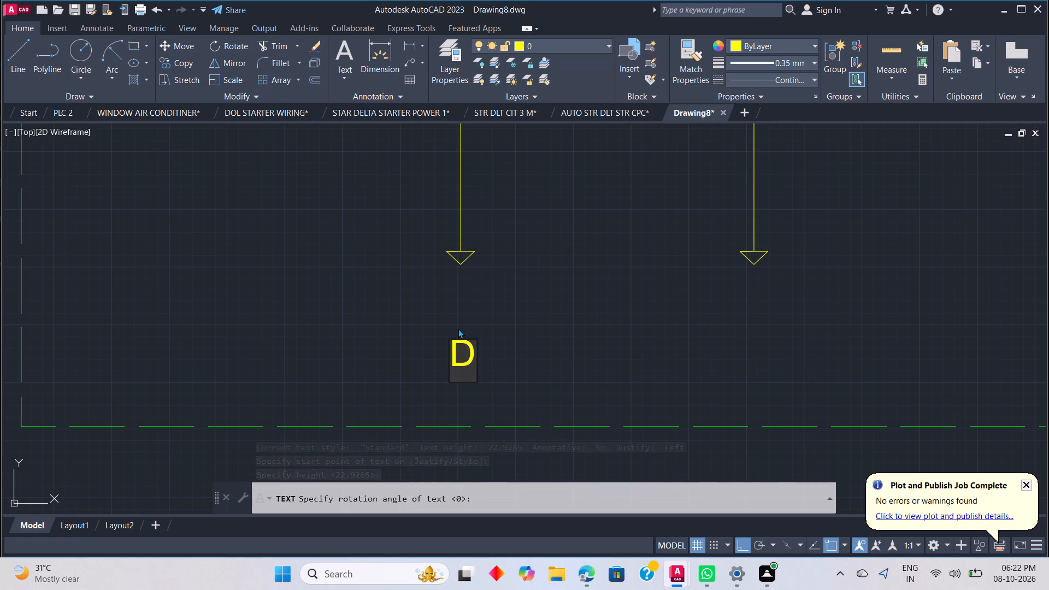
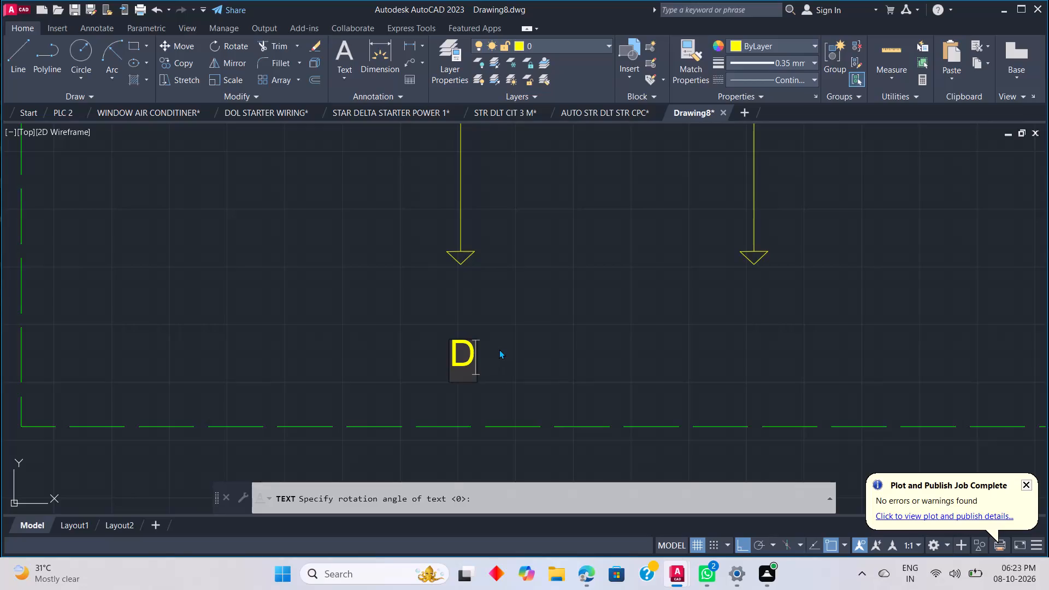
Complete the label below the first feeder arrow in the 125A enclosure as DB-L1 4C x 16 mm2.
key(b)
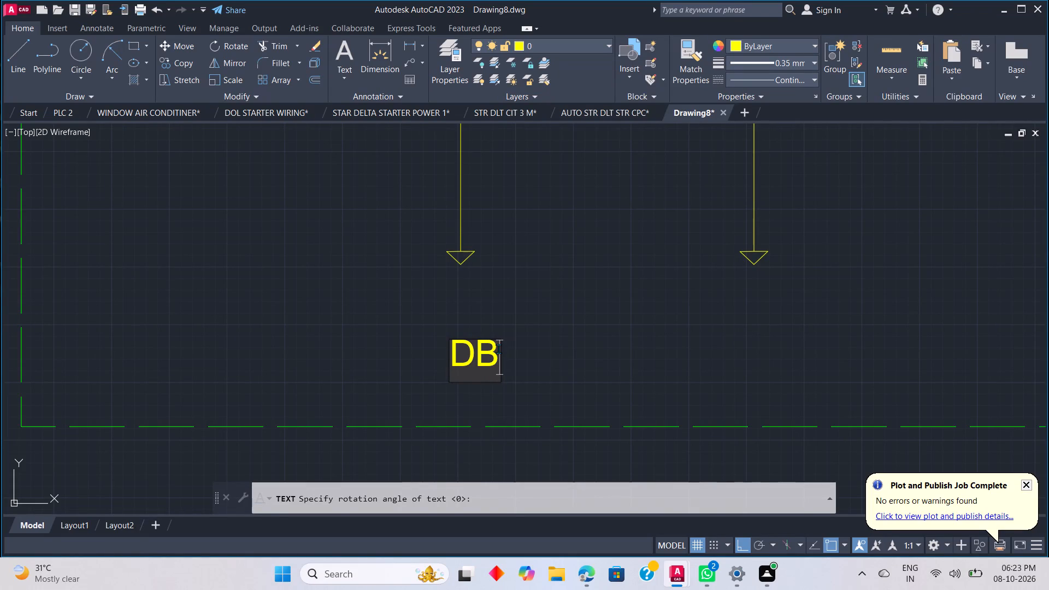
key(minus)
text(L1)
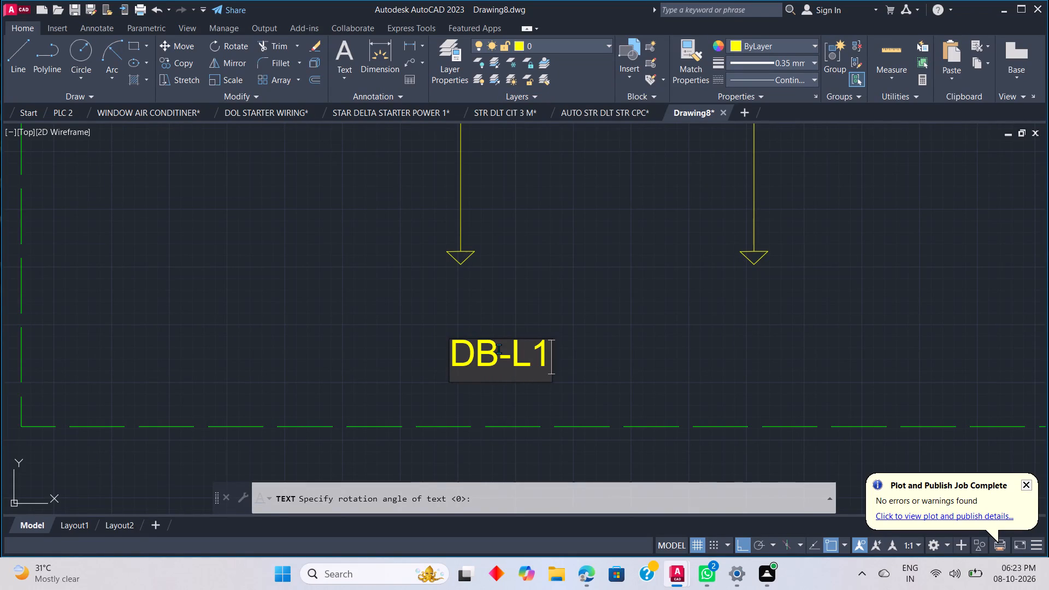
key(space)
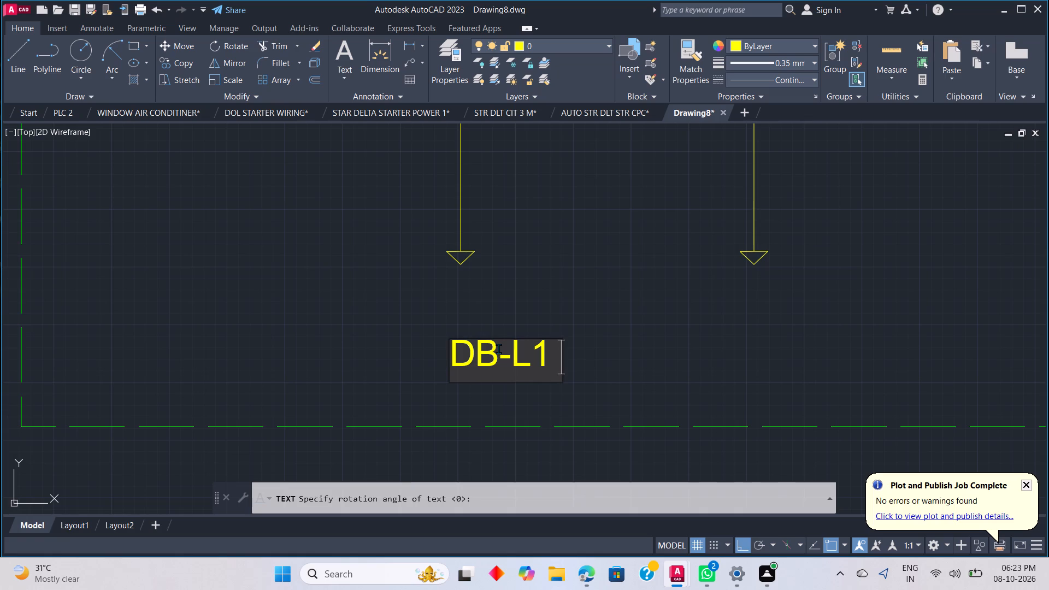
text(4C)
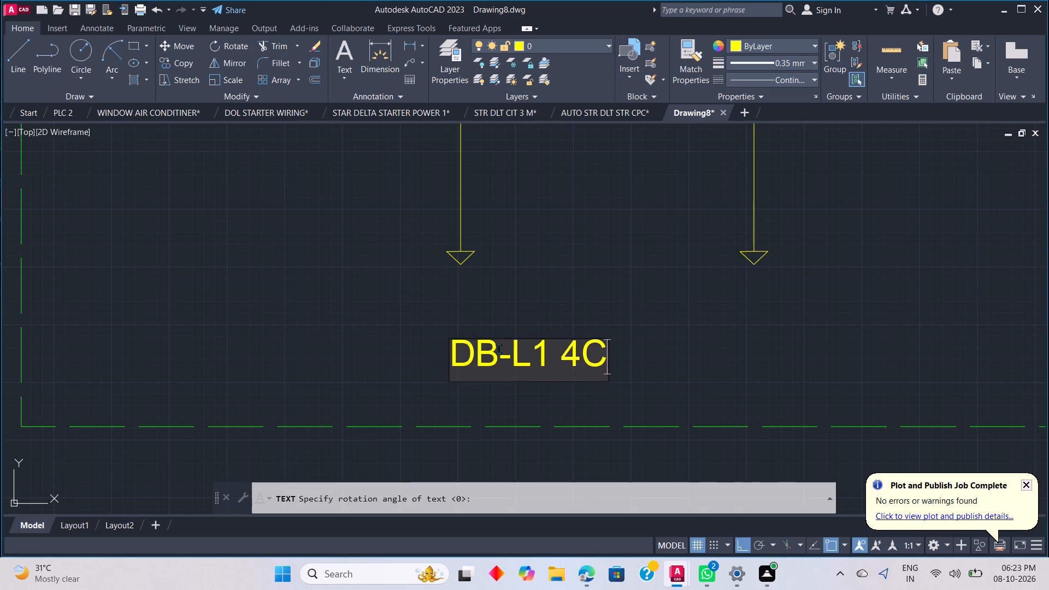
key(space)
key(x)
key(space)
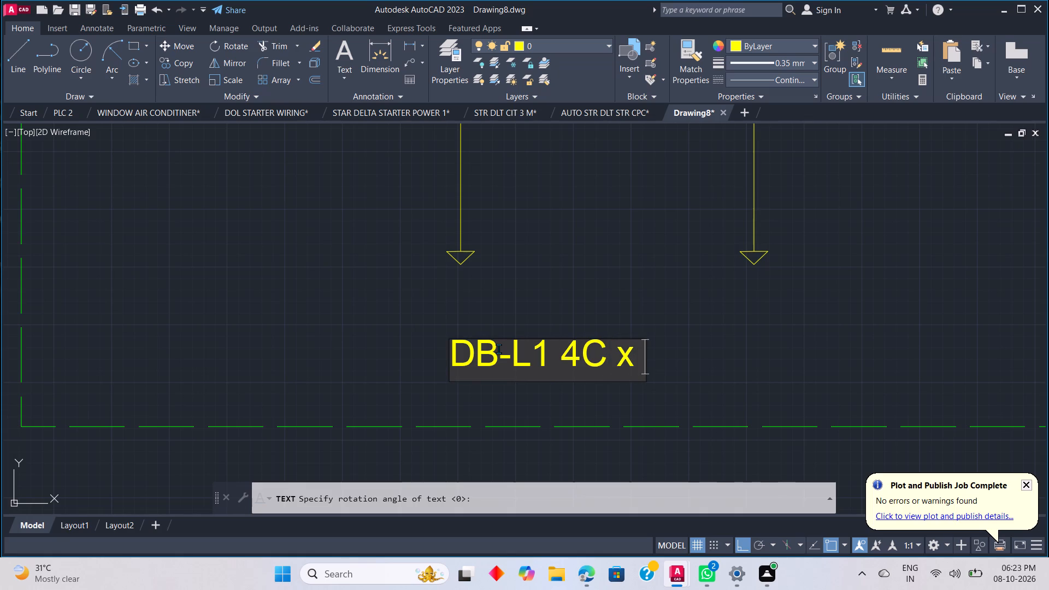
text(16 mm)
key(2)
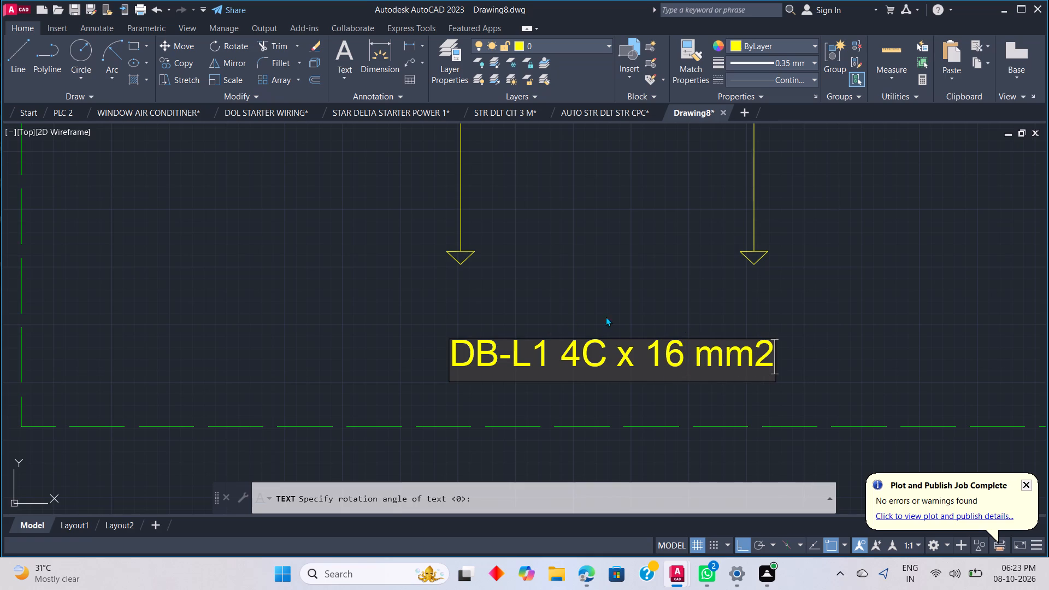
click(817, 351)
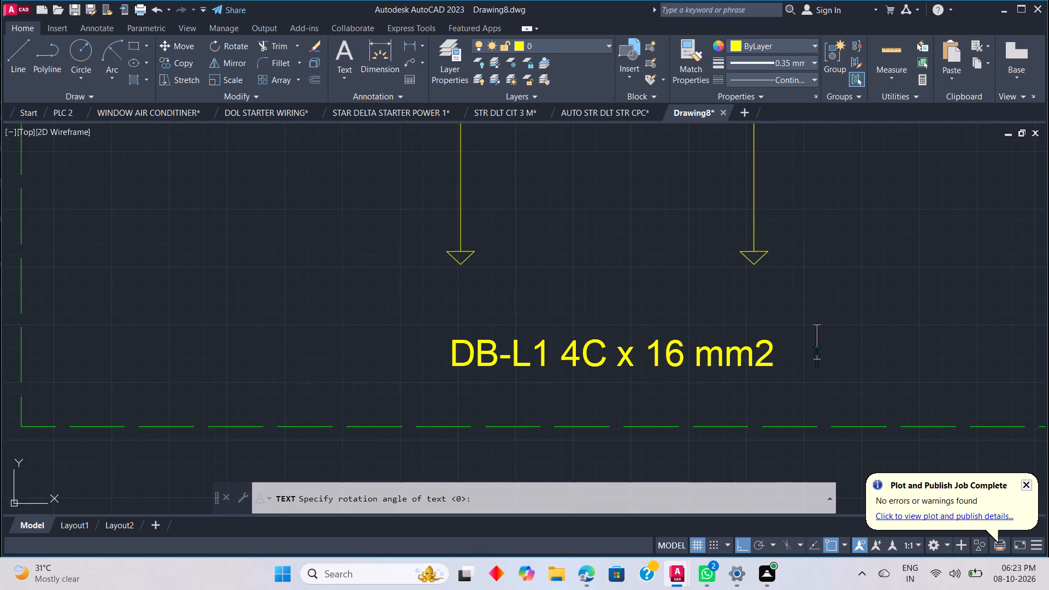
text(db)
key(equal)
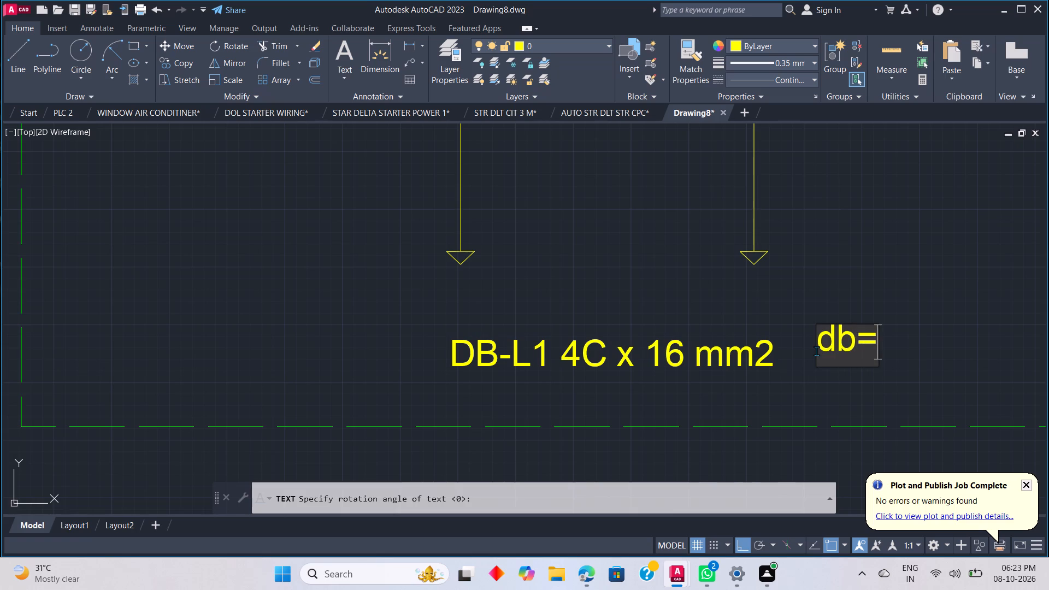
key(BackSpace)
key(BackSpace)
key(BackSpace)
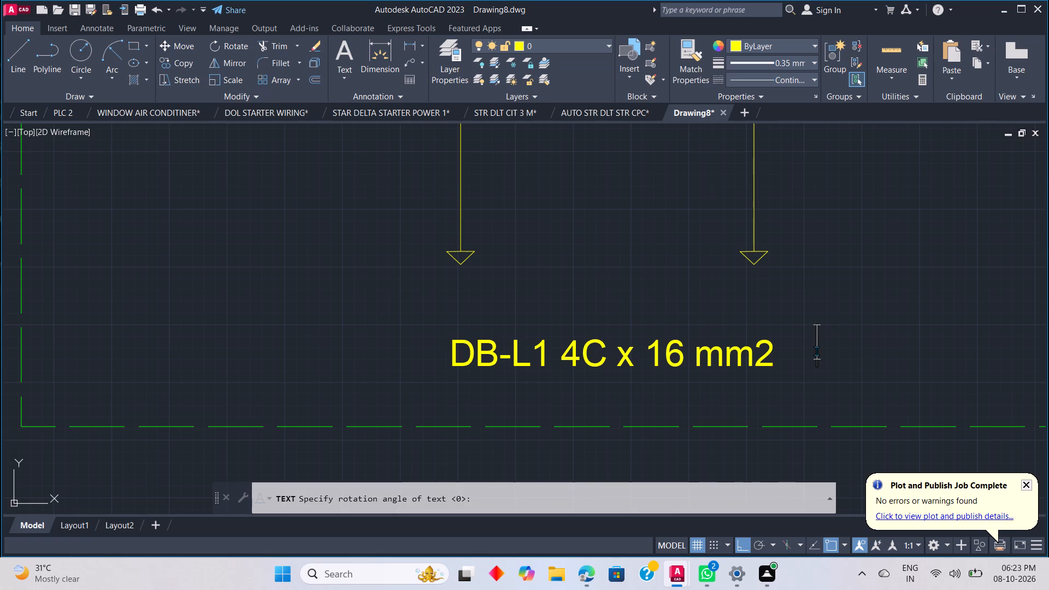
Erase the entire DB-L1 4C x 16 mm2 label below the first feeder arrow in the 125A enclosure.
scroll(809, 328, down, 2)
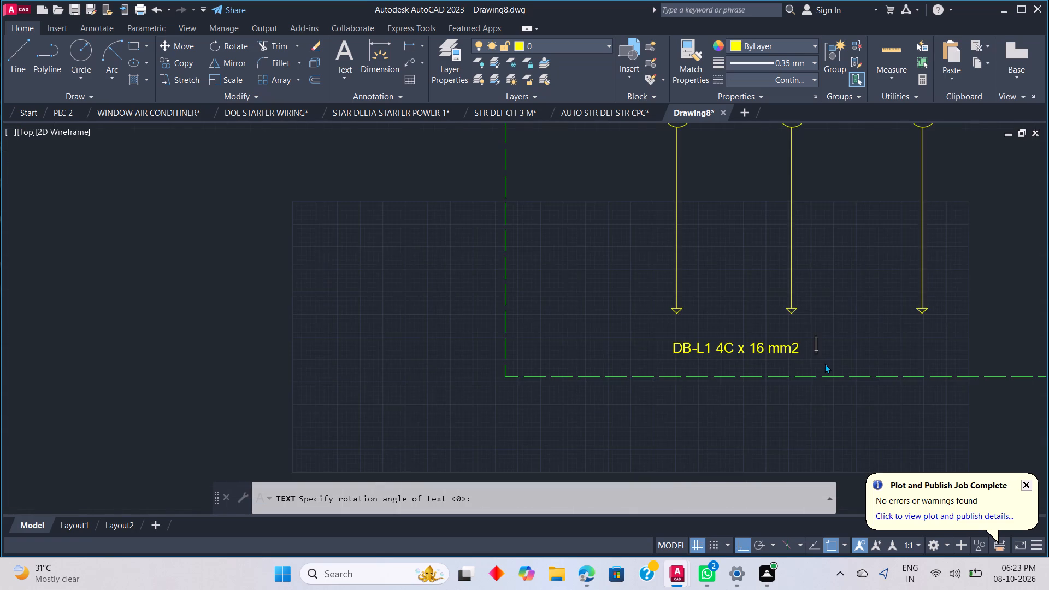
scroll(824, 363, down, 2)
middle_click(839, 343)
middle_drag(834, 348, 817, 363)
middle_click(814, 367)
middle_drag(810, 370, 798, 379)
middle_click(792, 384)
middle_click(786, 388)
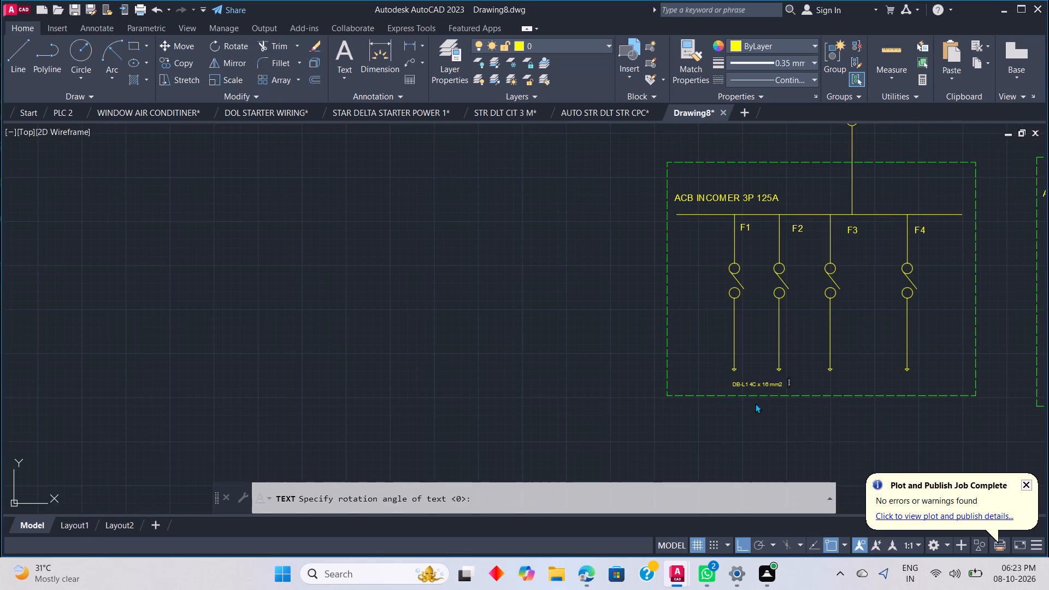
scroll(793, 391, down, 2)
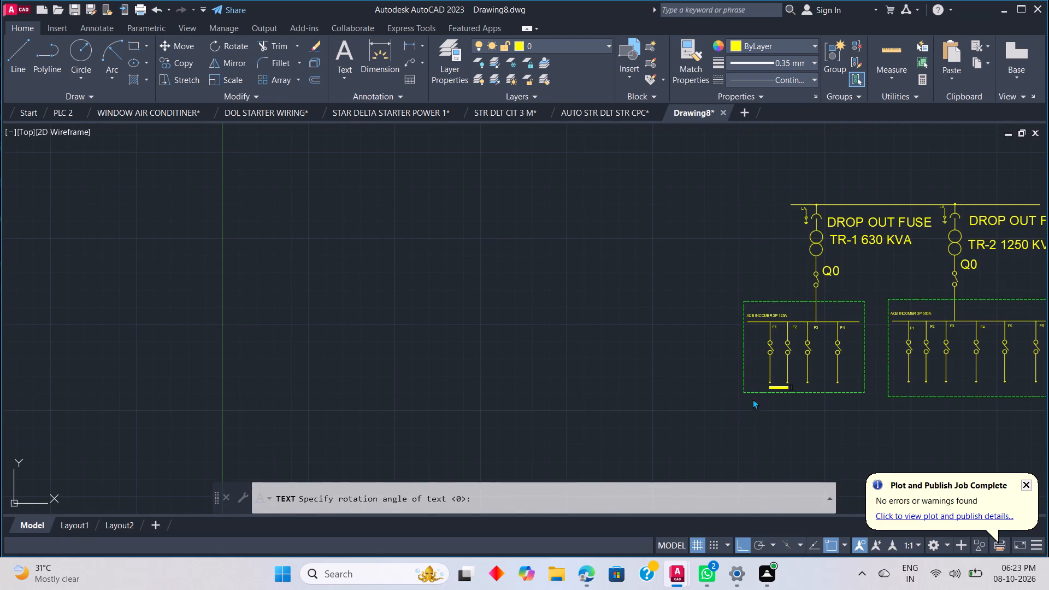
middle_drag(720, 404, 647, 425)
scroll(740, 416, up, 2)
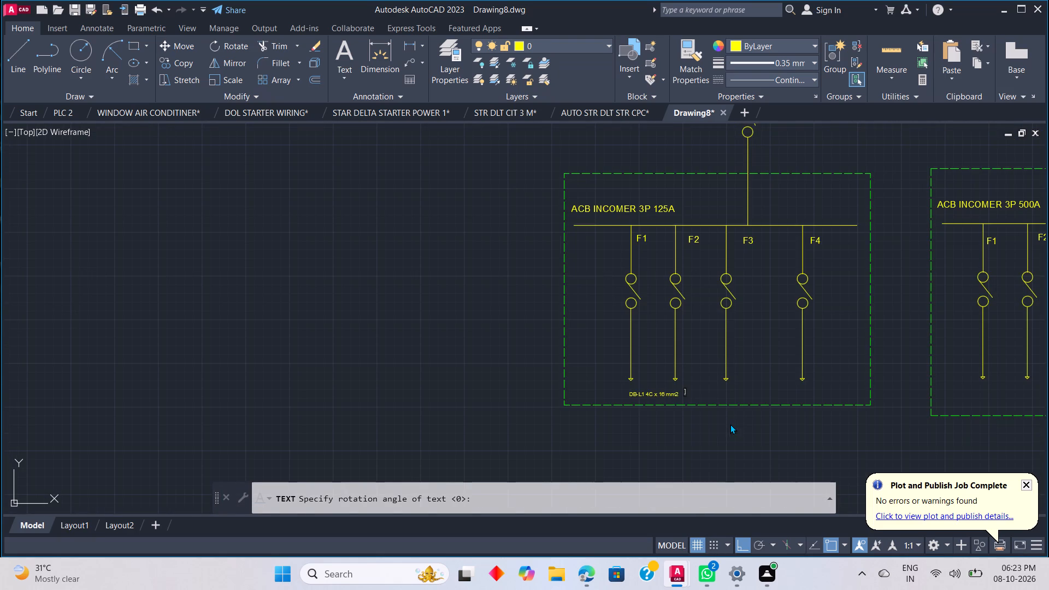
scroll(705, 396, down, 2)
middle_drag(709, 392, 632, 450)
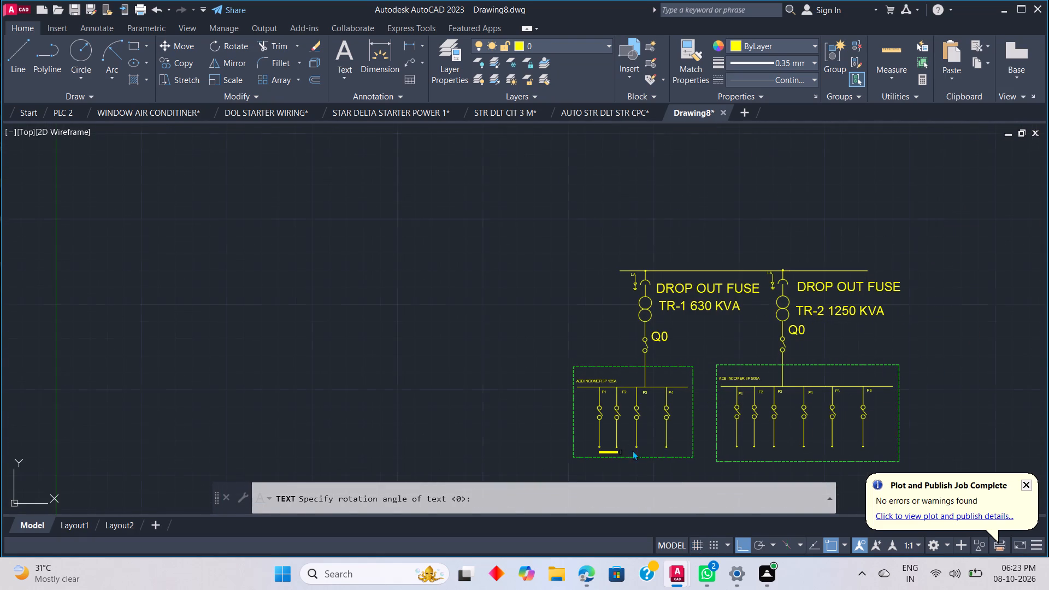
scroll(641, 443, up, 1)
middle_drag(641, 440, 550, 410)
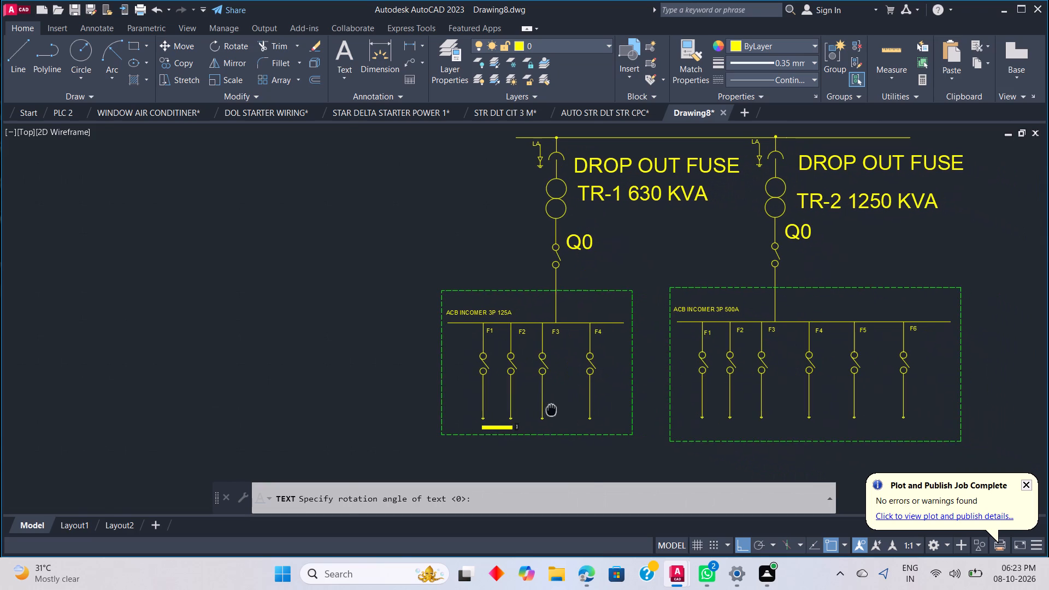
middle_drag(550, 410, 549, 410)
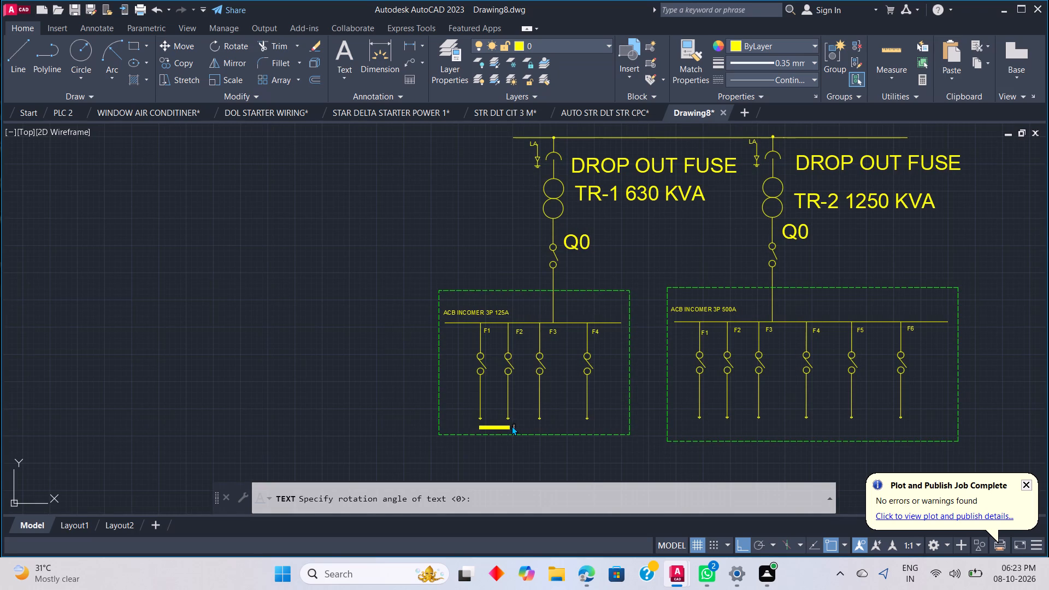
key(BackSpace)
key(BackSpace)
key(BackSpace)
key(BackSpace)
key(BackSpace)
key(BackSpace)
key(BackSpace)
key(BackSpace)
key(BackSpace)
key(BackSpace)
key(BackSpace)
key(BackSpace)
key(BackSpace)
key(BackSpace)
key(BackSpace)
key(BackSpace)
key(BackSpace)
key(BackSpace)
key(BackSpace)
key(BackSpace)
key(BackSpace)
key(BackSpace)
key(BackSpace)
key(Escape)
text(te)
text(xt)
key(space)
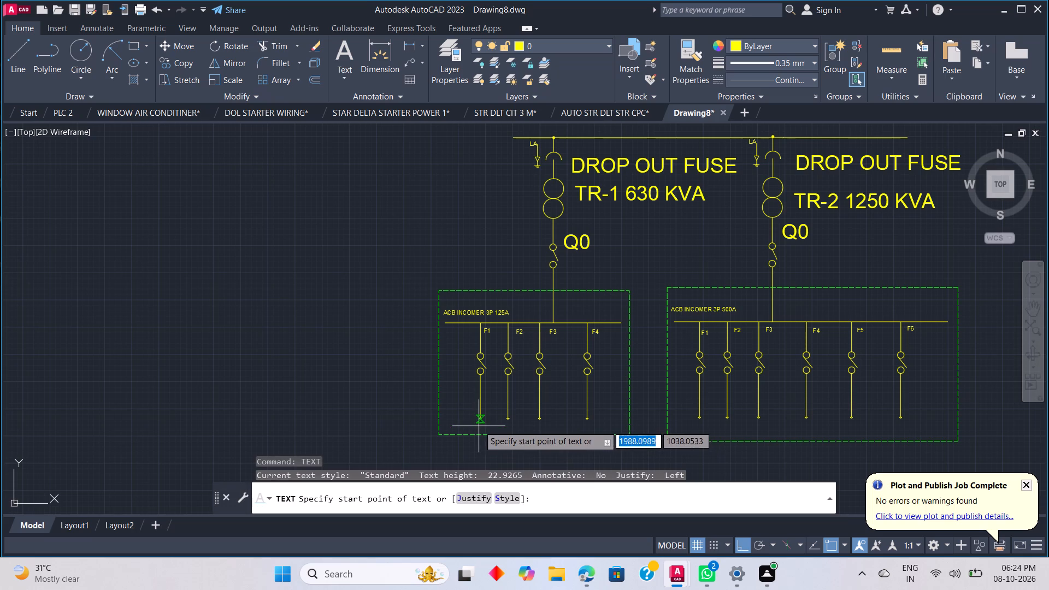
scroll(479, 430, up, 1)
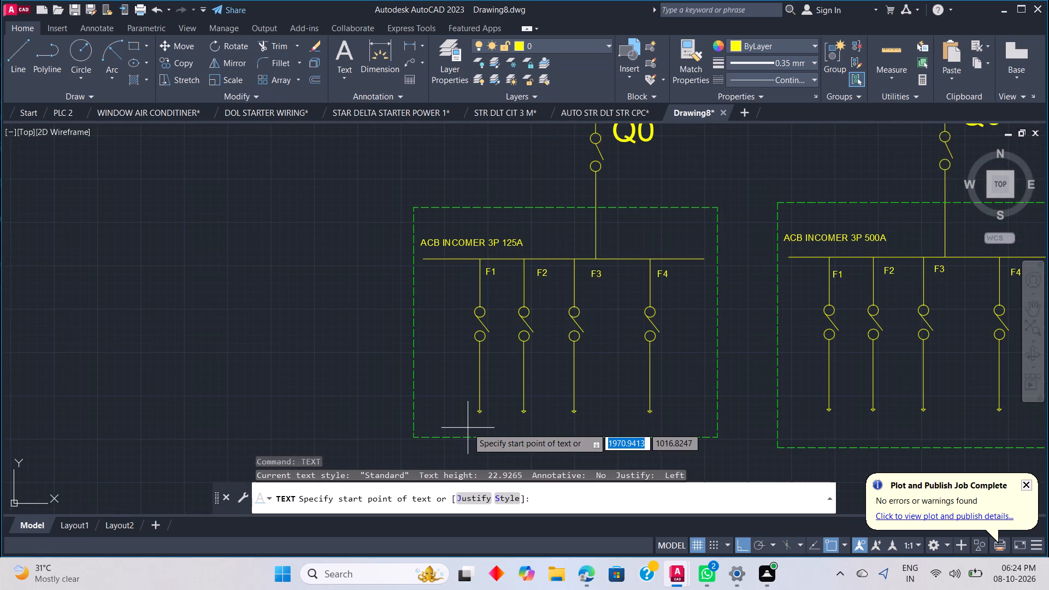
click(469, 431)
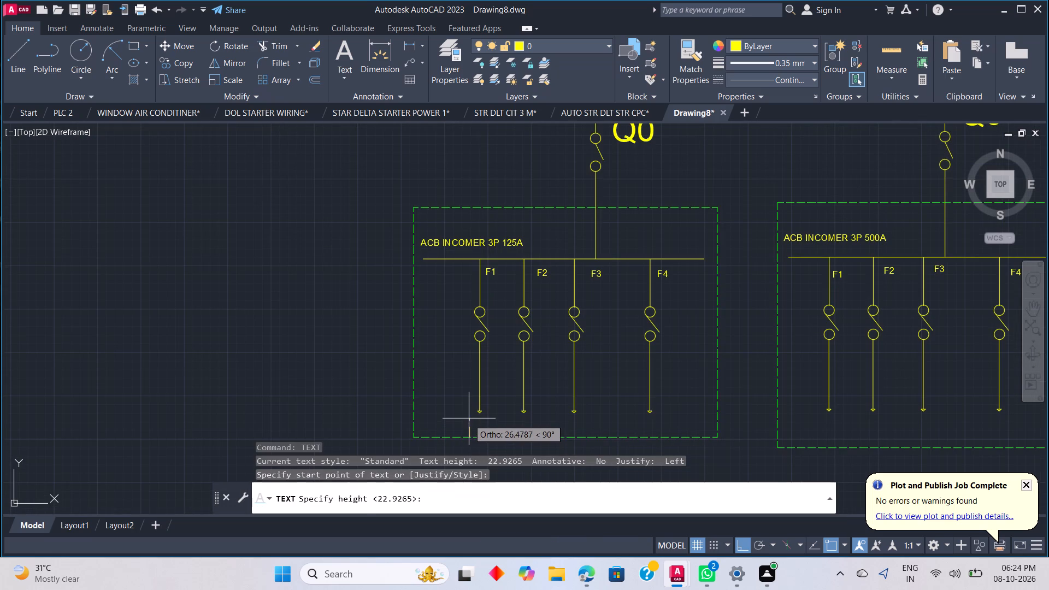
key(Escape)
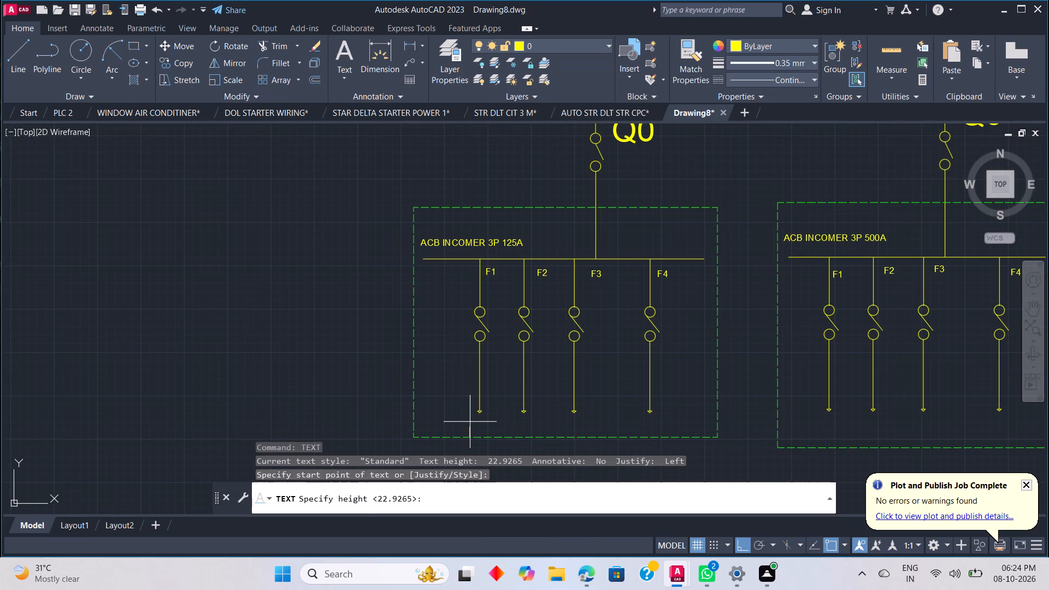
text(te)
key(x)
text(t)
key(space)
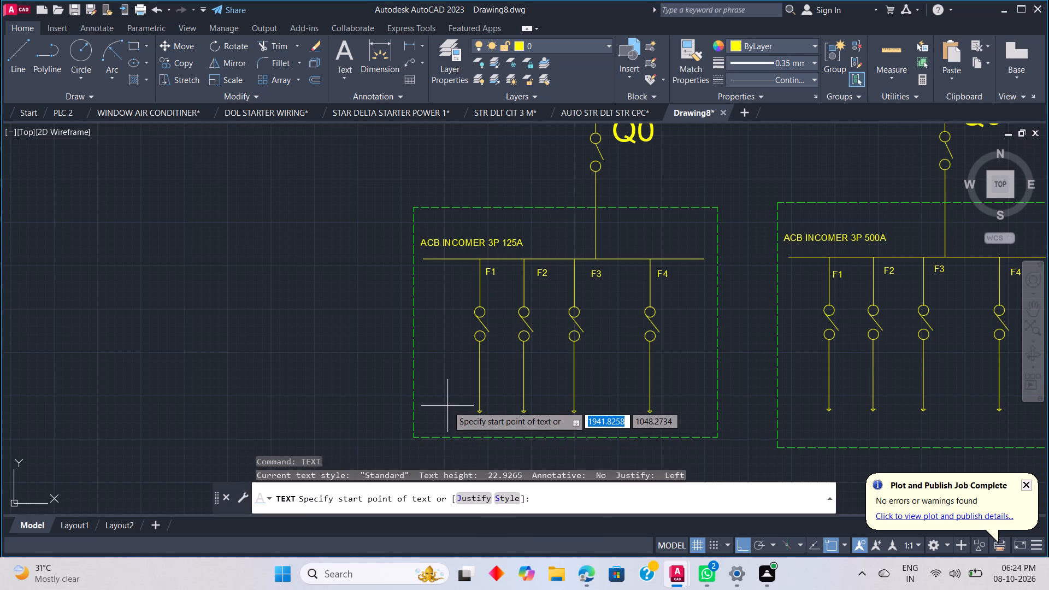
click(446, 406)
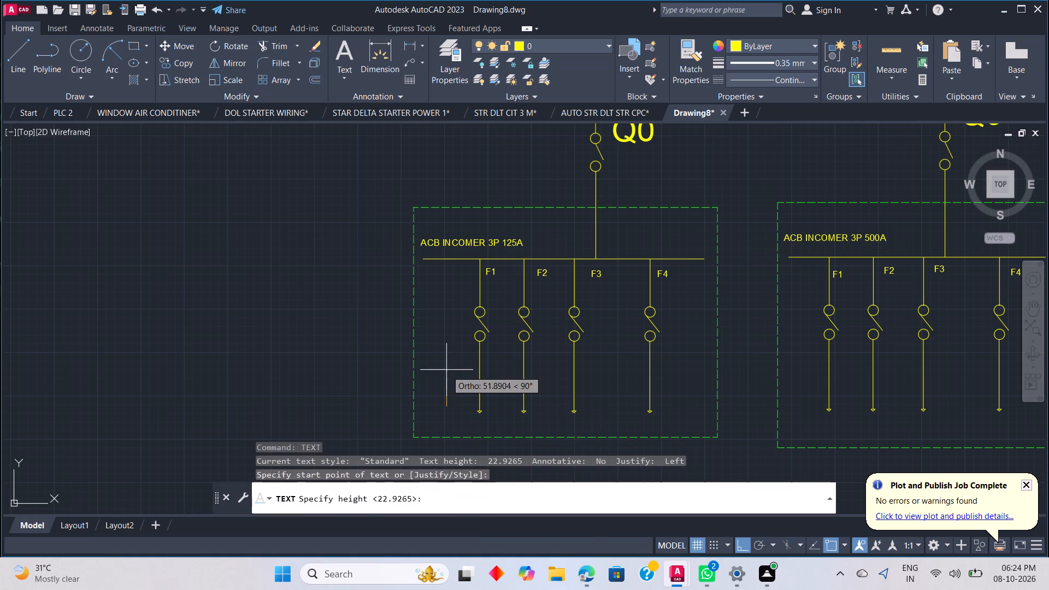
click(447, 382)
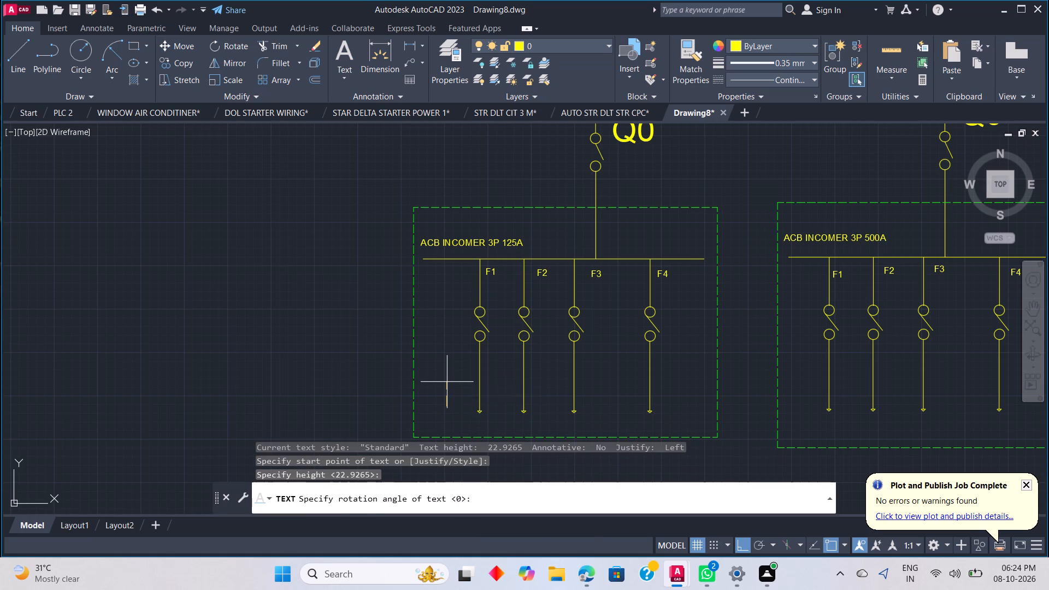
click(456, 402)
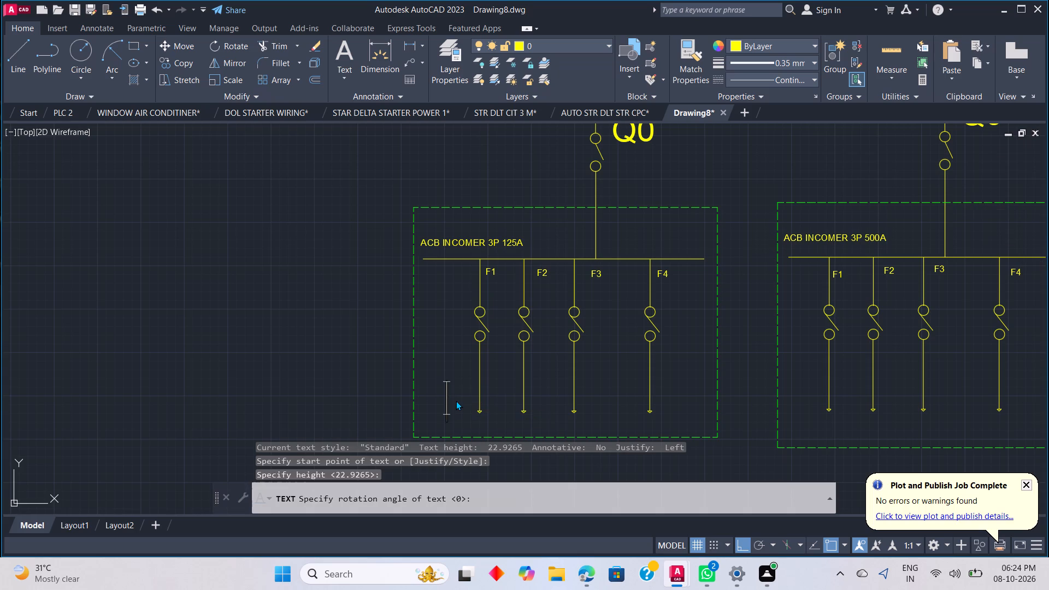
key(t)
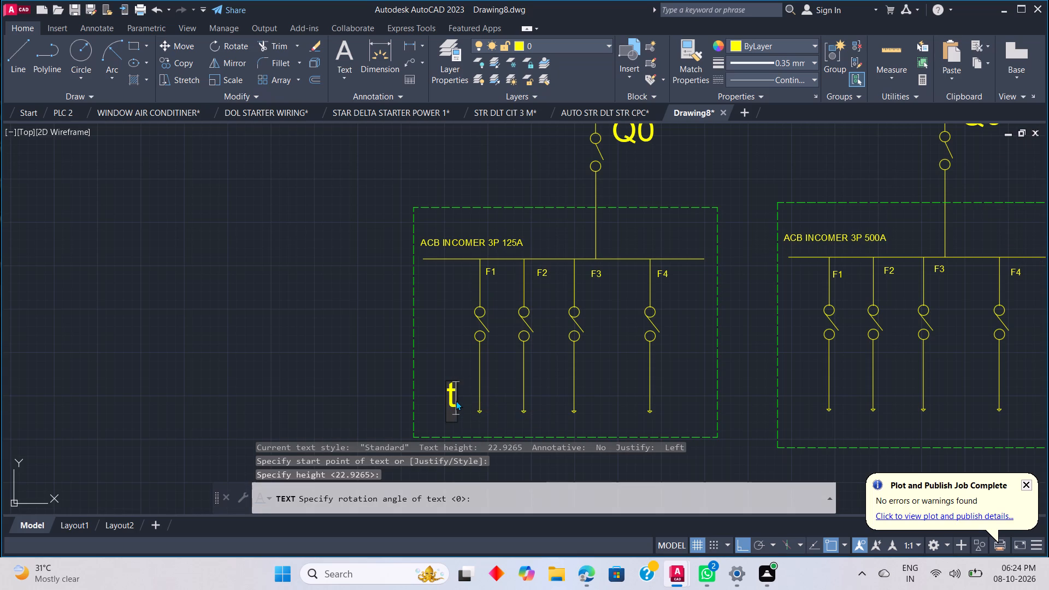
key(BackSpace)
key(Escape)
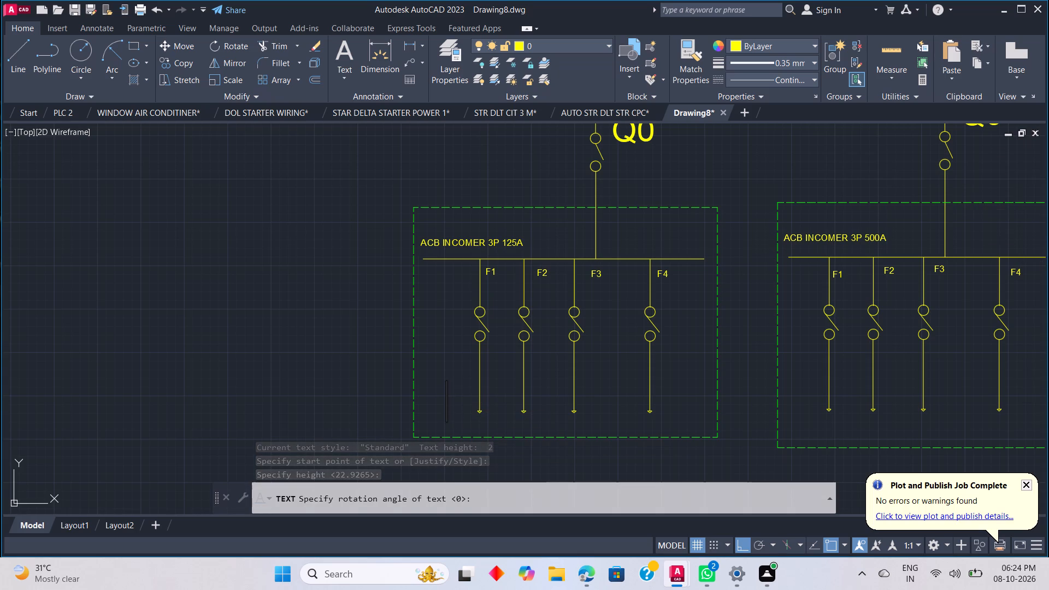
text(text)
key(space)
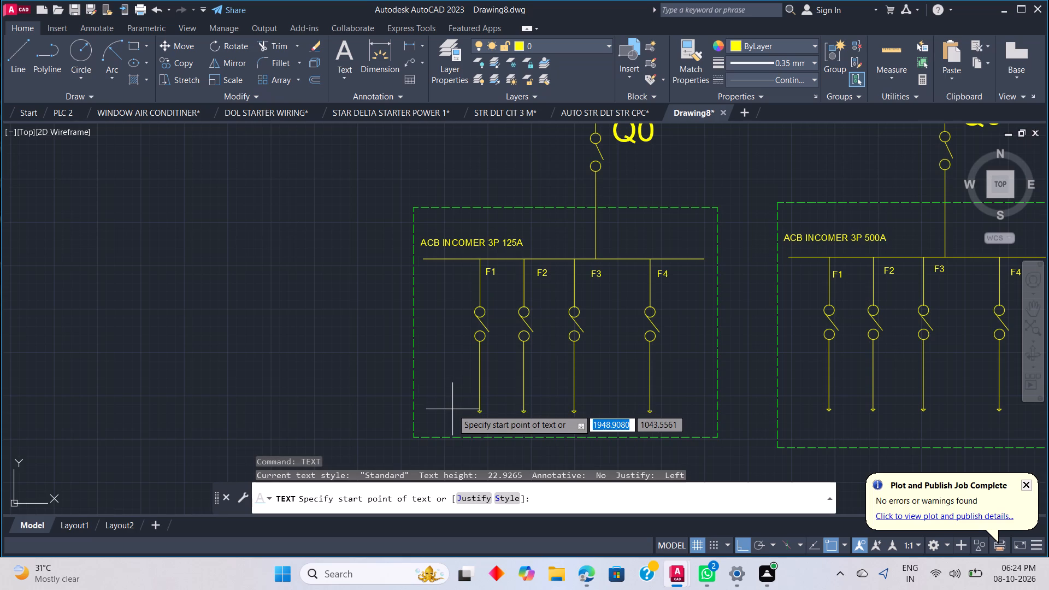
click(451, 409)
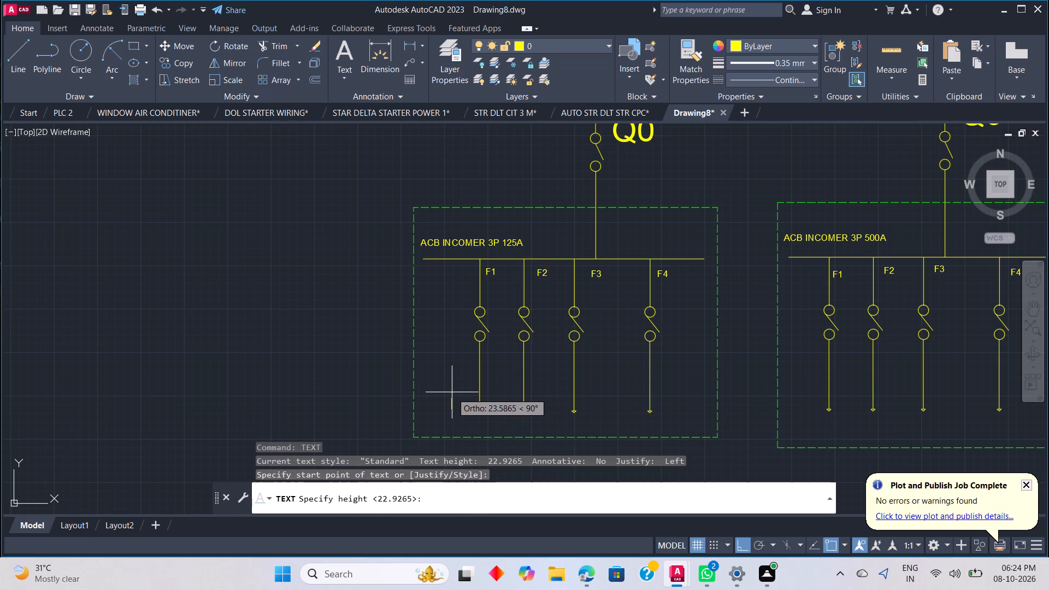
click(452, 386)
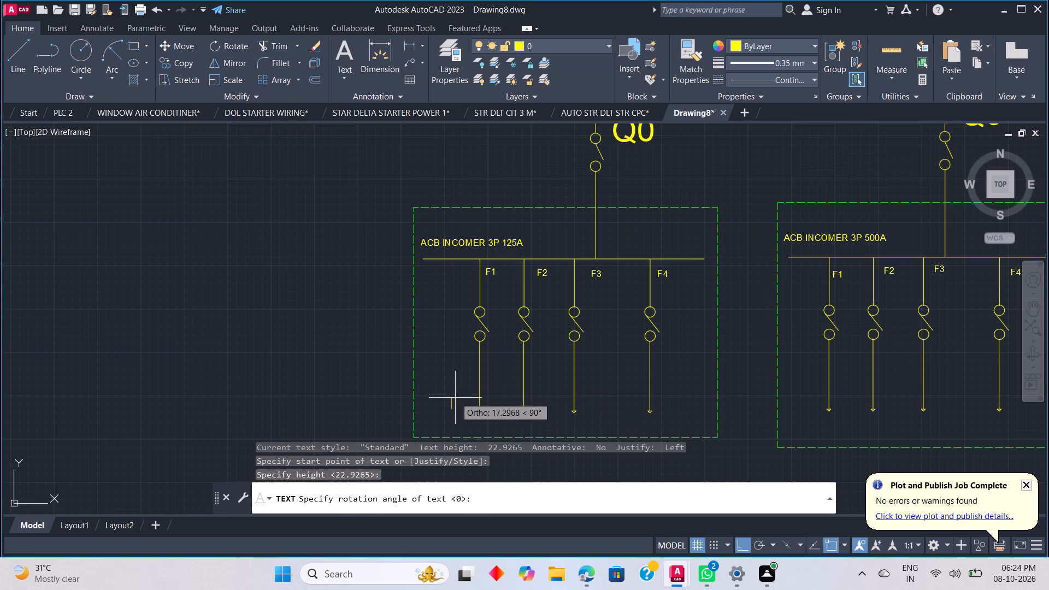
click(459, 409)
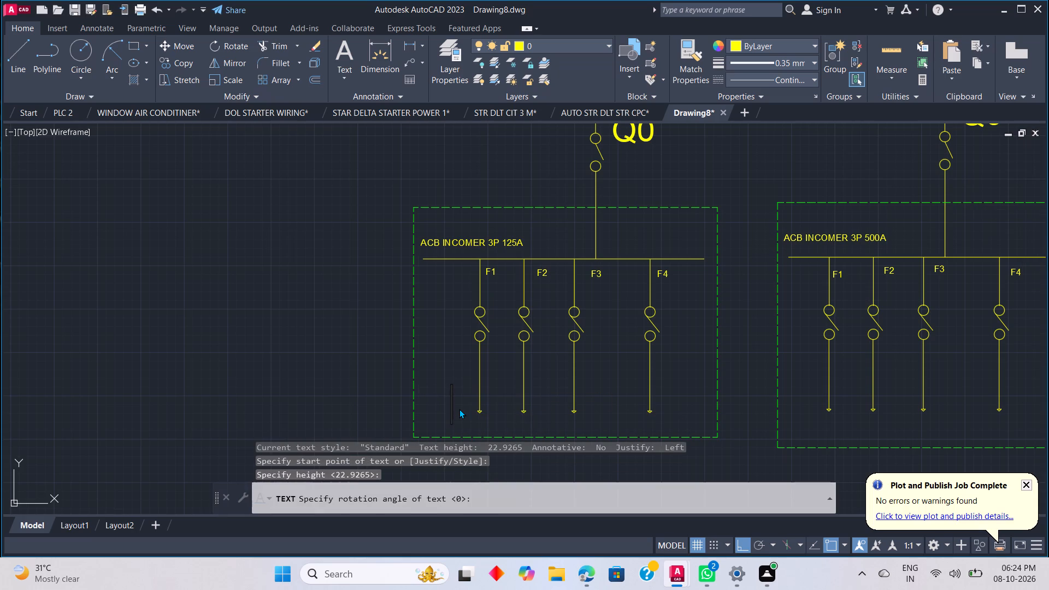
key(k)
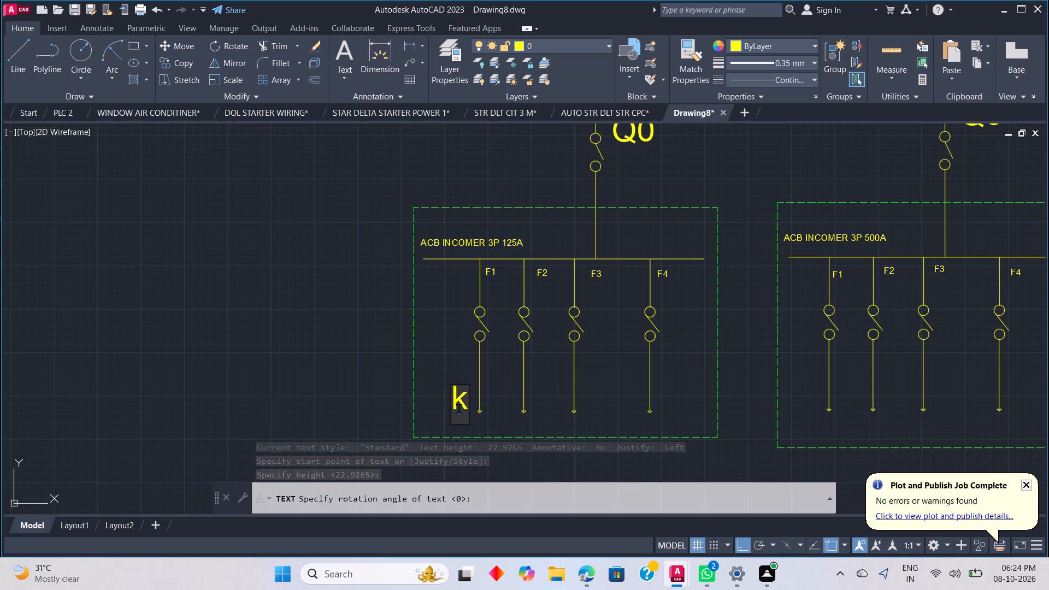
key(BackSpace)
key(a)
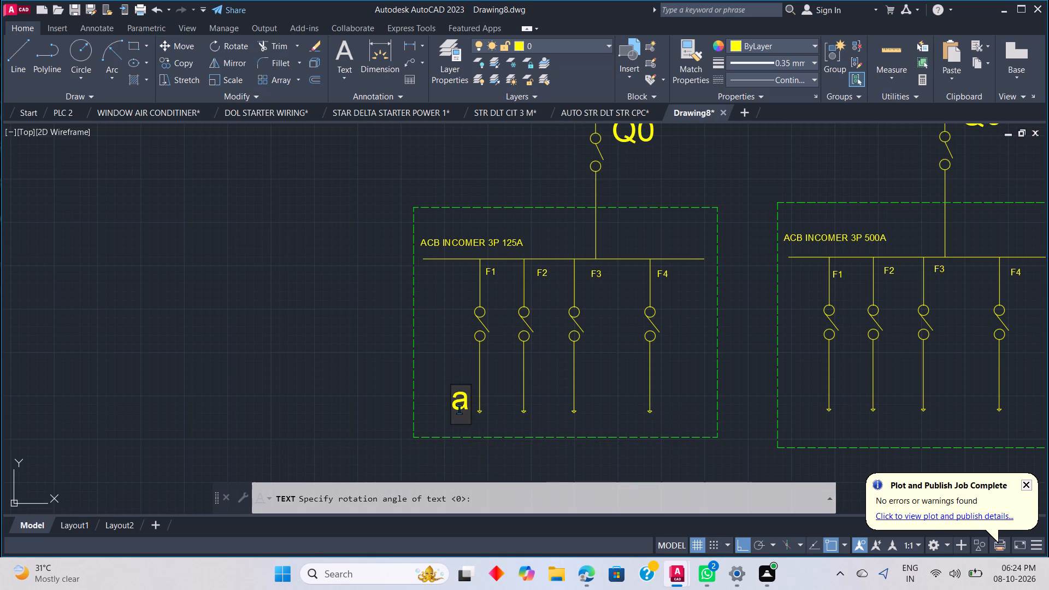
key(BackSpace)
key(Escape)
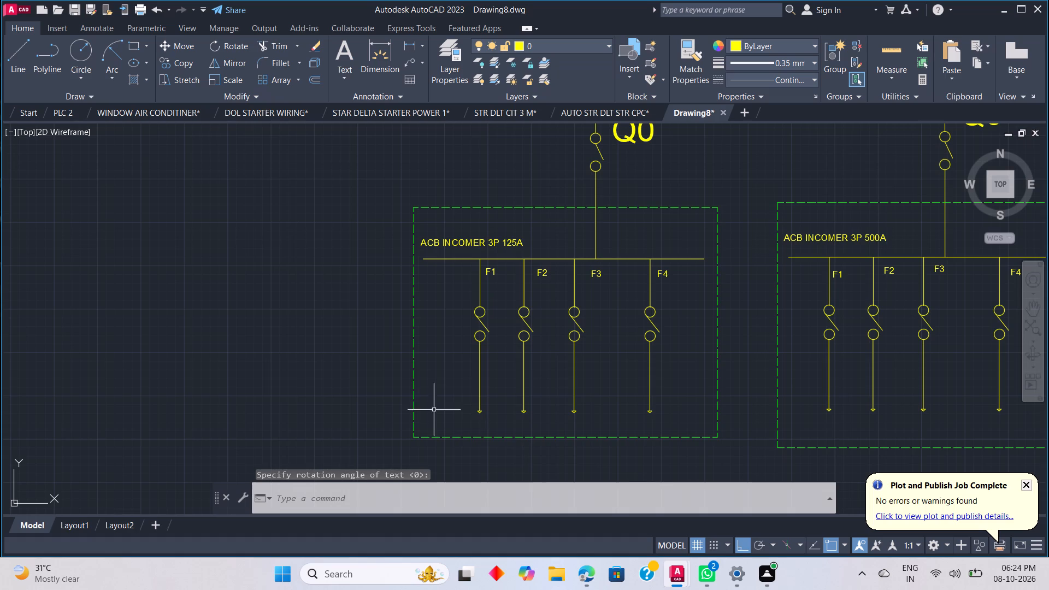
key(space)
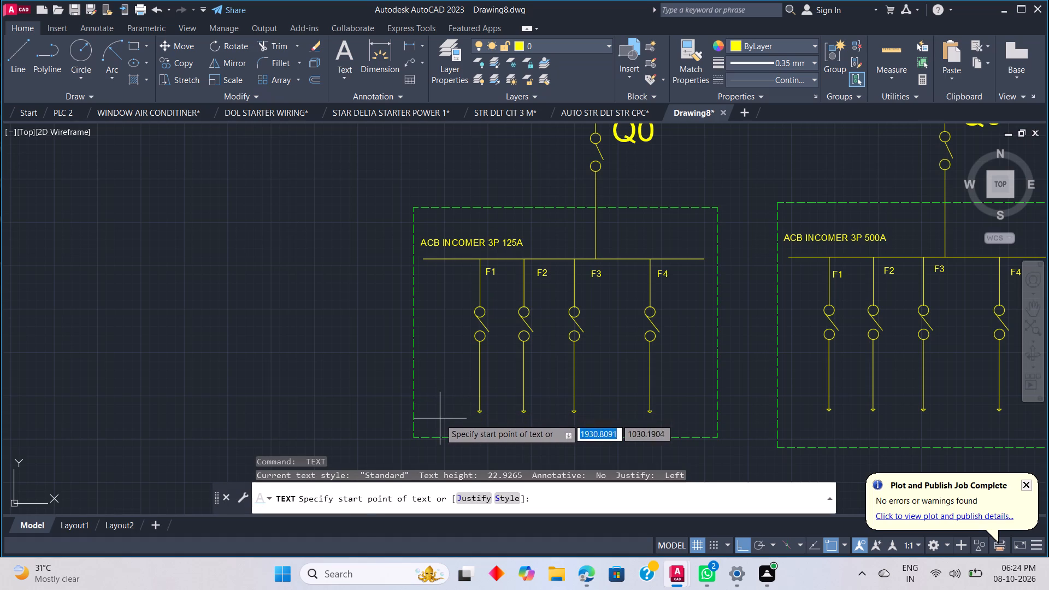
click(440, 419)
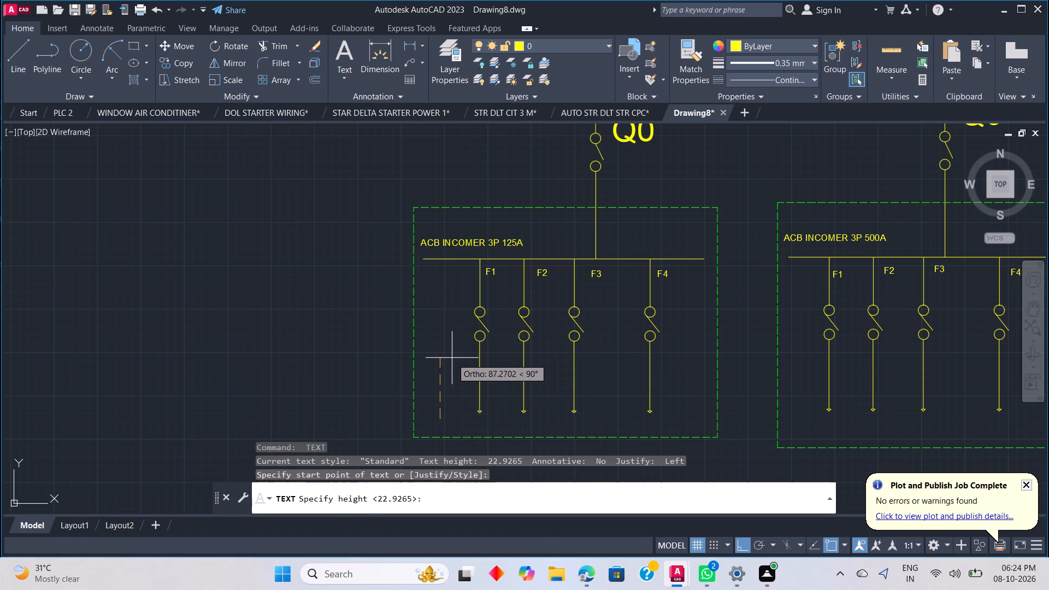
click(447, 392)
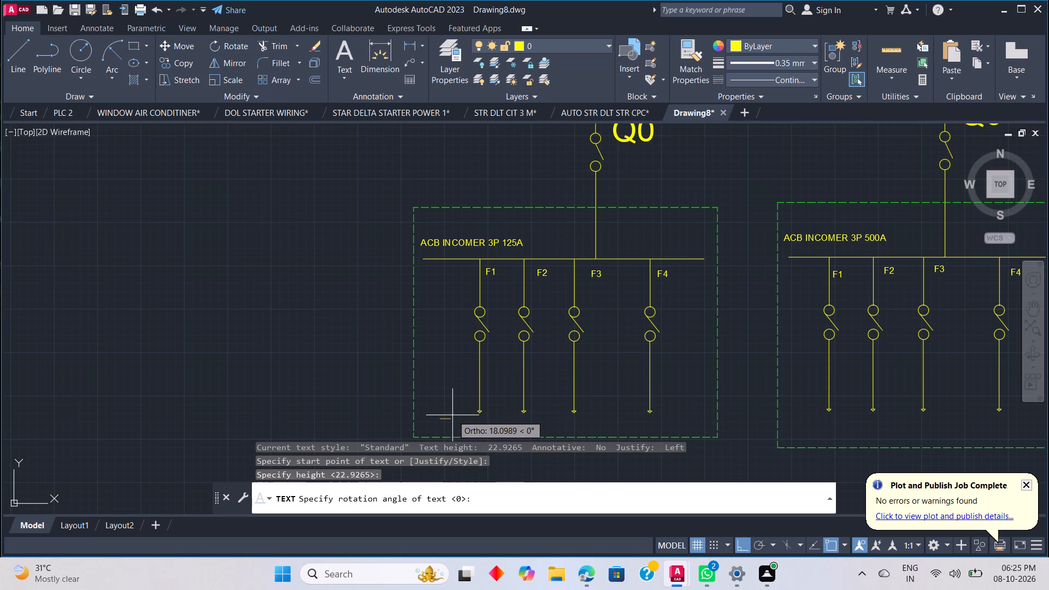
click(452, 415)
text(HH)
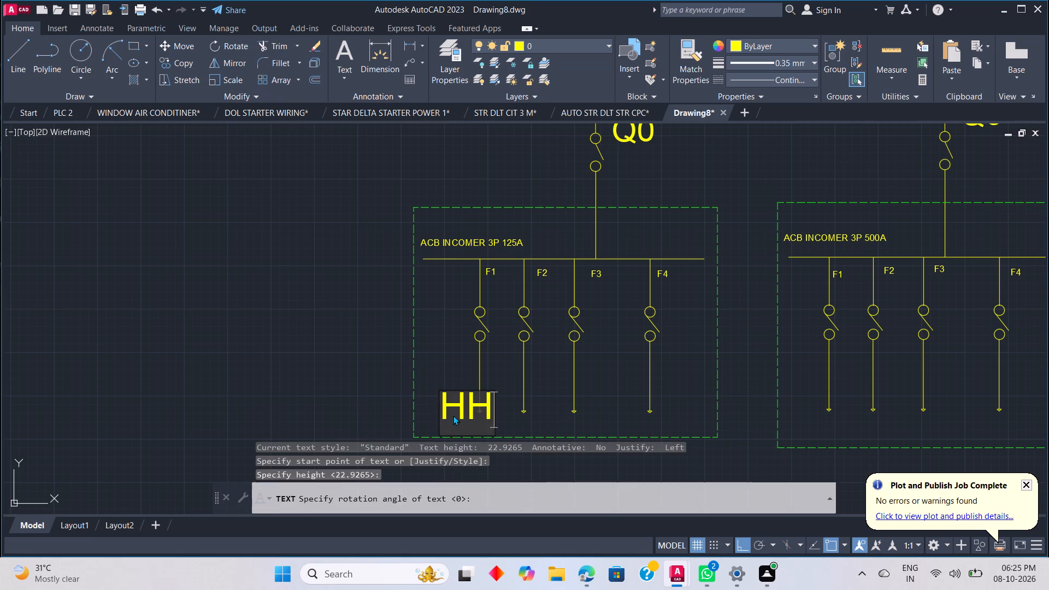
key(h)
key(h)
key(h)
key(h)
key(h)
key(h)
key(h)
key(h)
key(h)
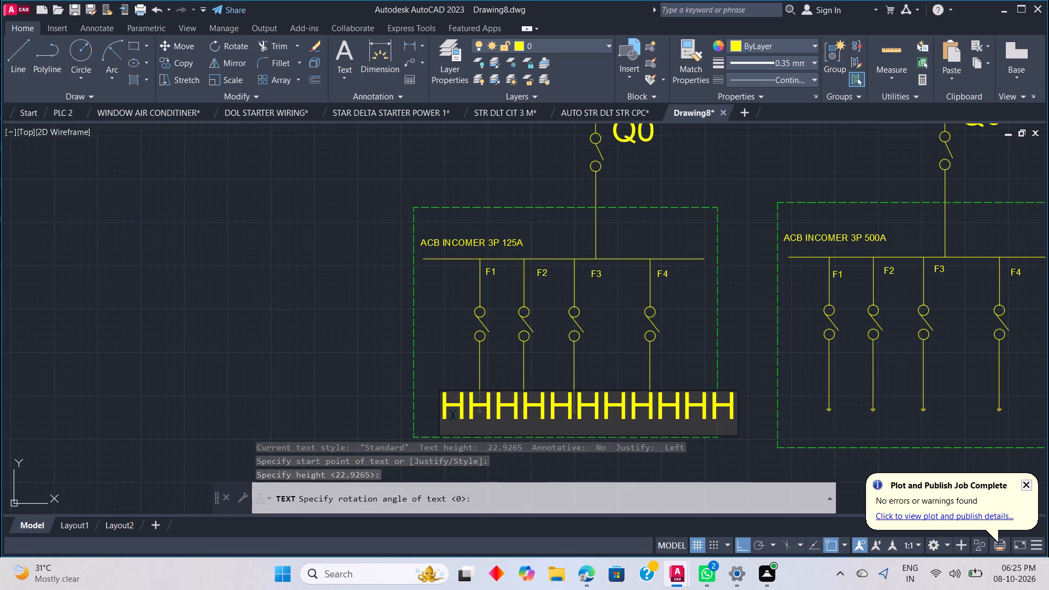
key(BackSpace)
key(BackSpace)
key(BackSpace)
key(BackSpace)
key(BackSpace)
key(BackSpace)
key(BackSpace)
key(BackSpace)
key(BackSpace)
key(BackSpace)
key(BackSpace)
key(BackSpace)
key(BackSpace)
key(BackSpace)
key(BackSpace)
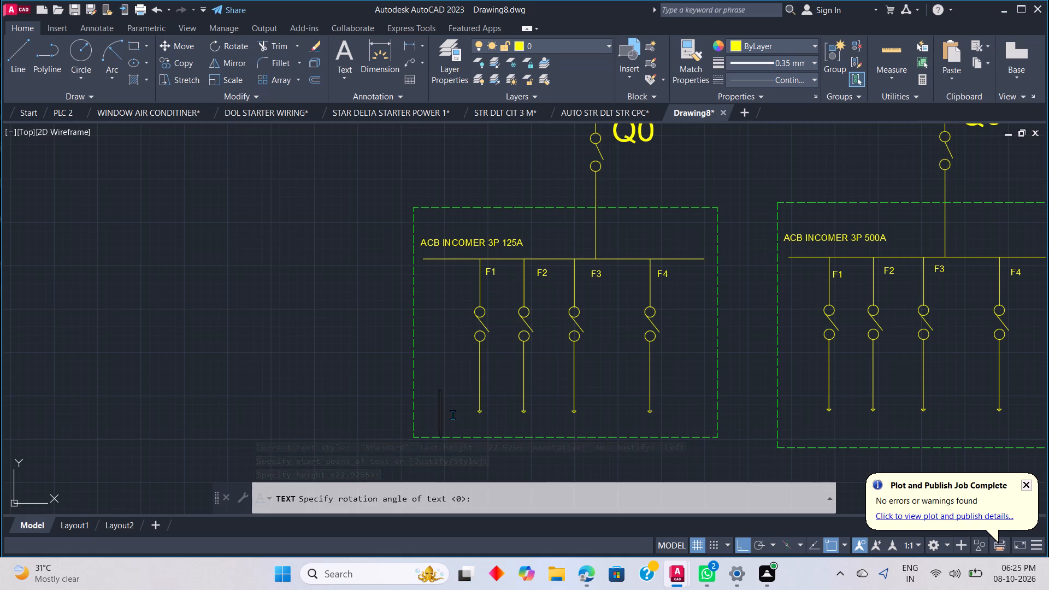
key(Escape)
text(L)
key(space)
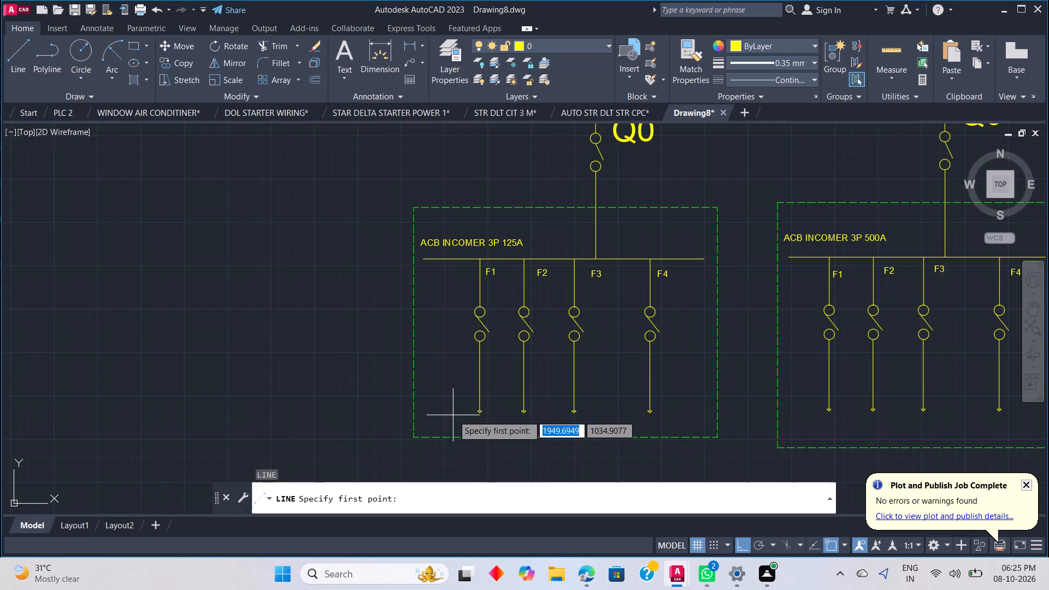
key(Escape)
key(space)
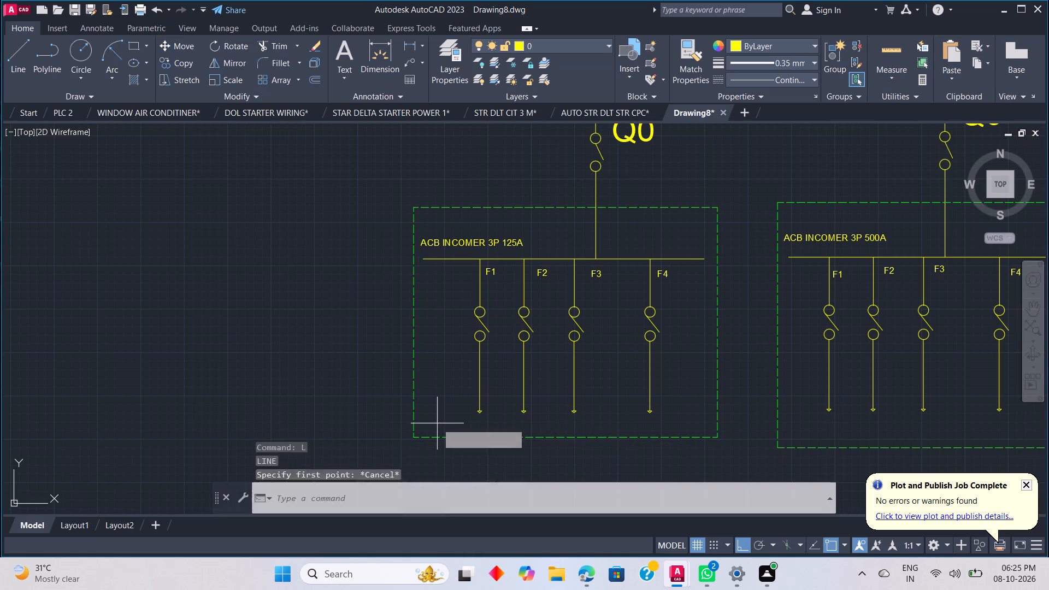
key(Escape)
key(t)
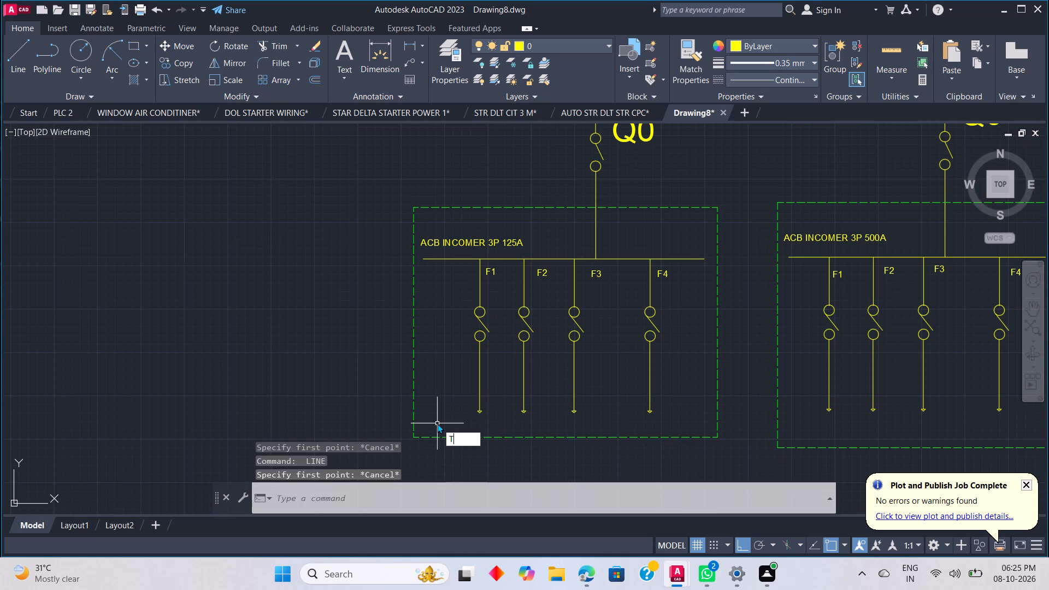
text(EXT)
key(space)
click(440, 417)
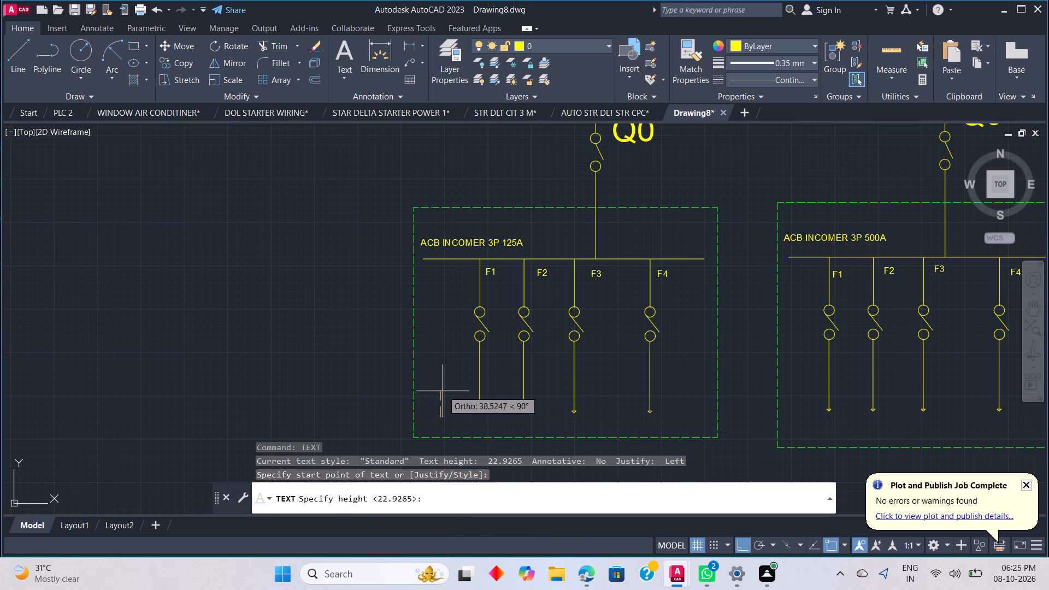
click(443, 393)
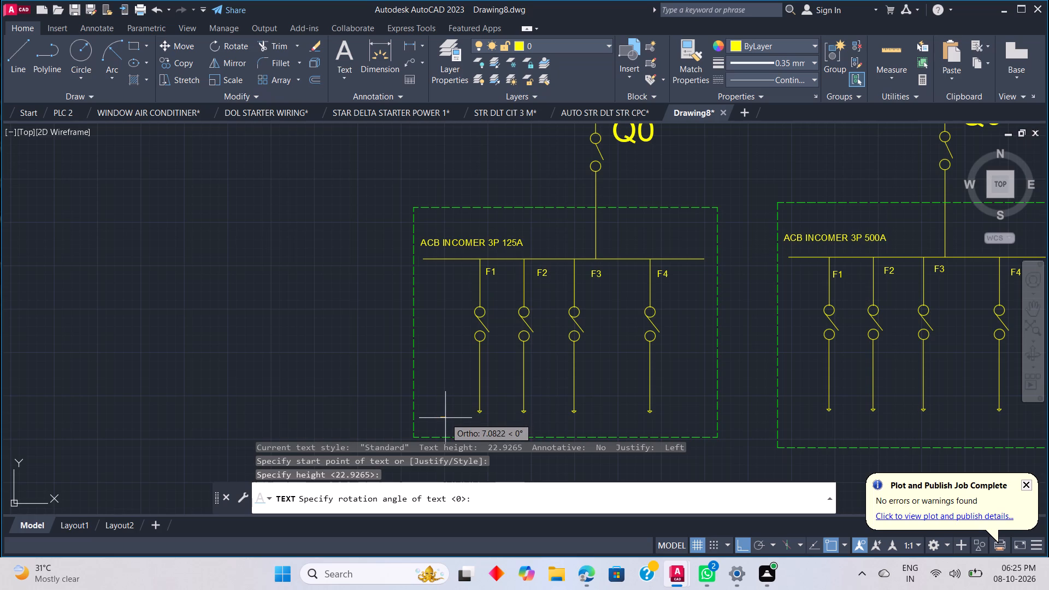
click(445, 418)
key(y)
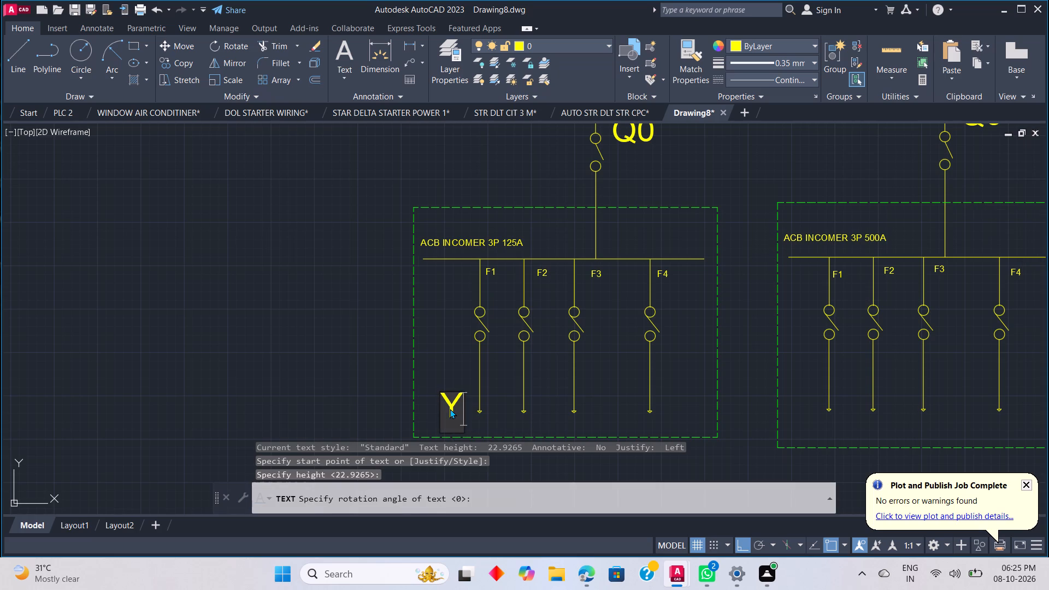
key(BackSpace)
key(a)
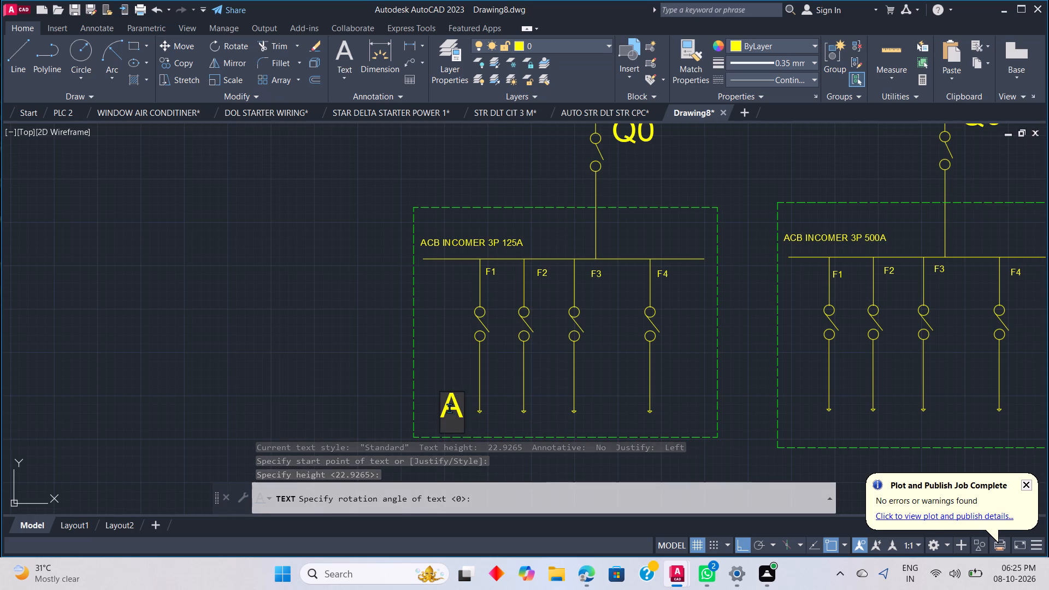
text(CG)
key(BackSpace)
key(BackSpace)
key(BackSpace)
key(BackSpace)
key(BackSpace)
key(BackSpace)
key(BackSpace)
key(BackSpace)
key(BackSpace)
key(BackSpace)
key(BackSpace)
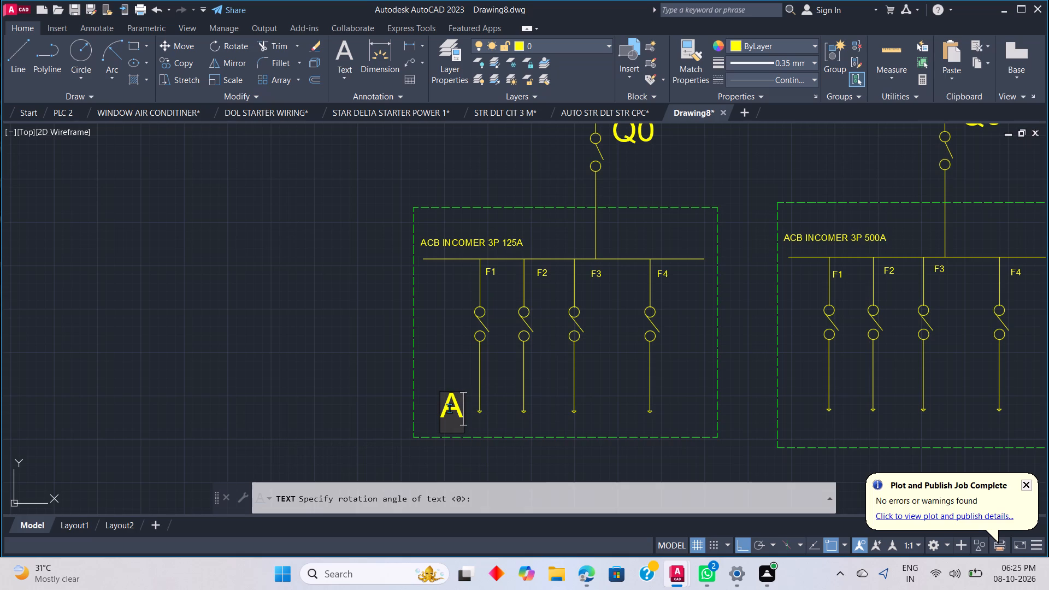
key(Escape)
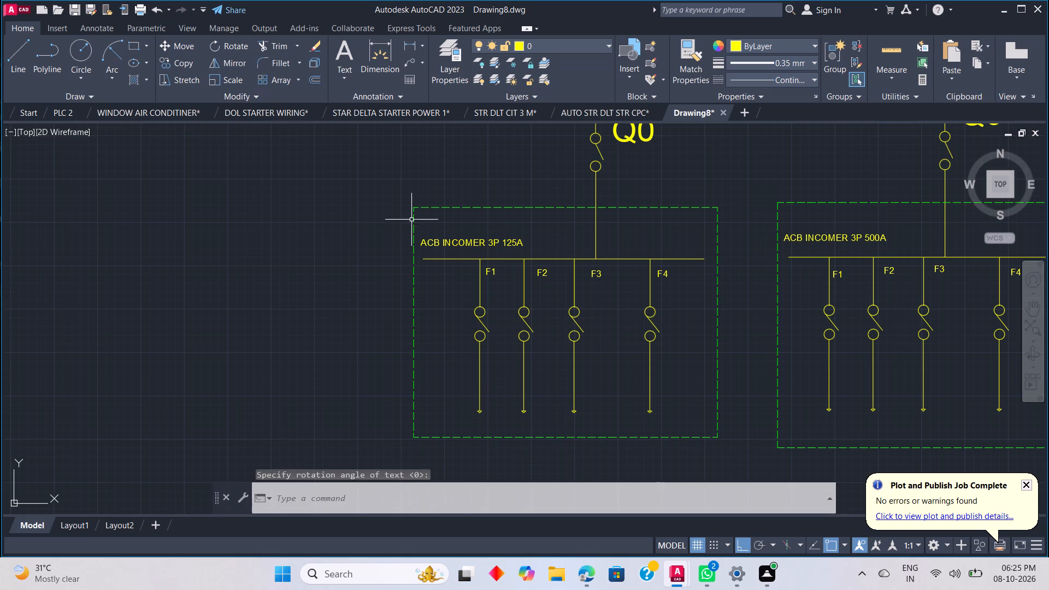
Copy the ACB INCOMER 3P 125A text twice, side by side below the feeder arrows in its enclosure, turning Ortho off for the second copy.
click(440, 240)
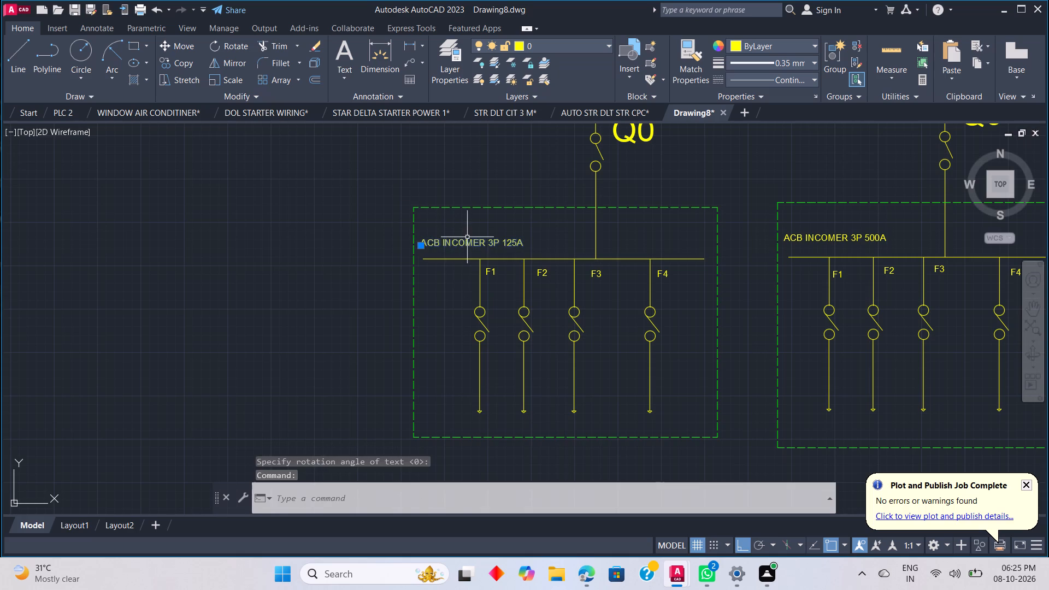
right_click(422, 247)
click(467, 321)
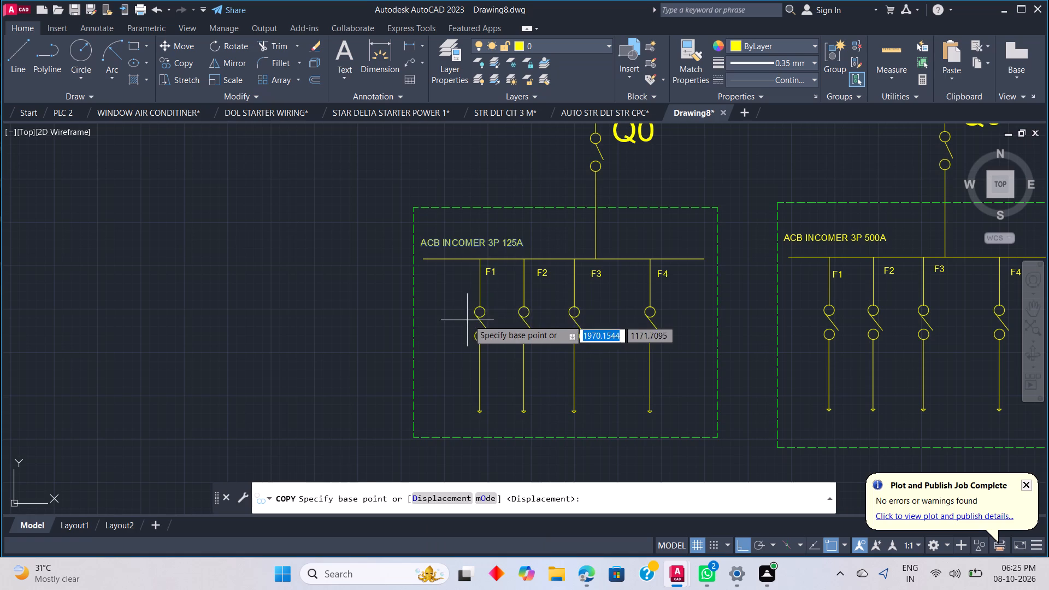
click(422, 245)
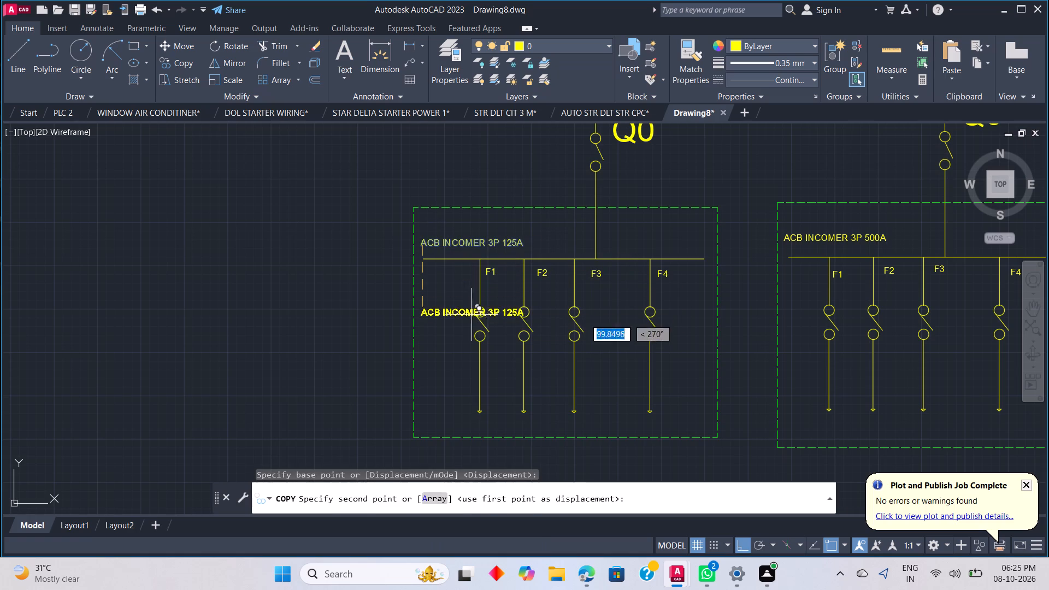
click(483, 427)
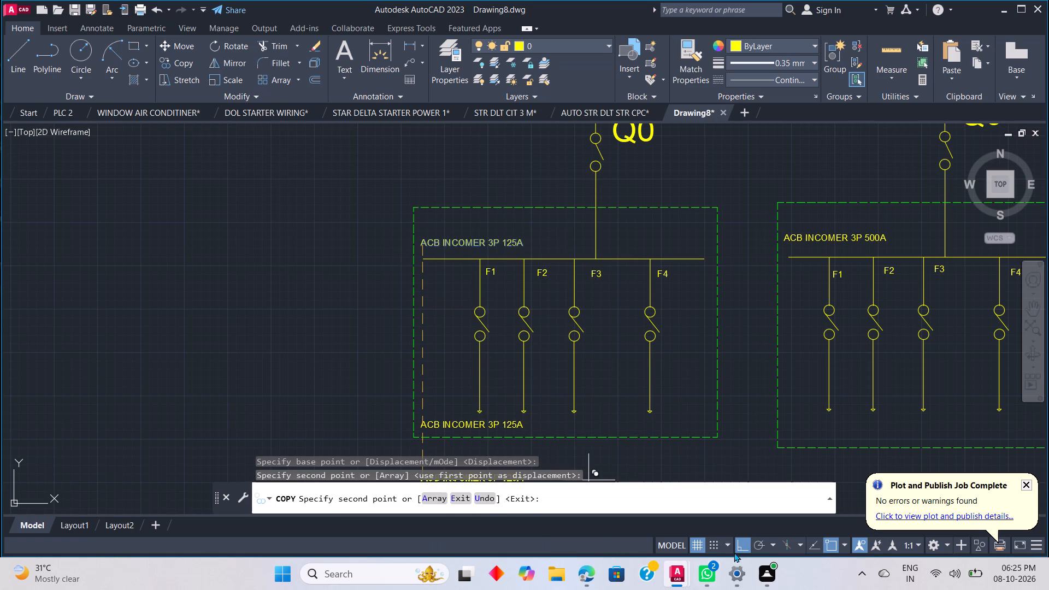
click(743, 542)
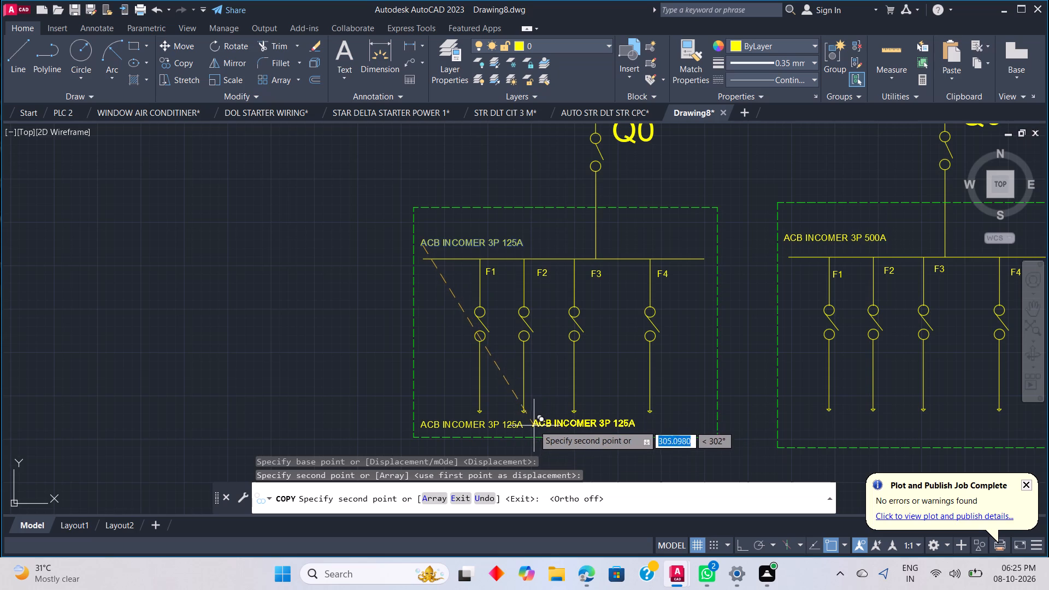
click(531, 427)
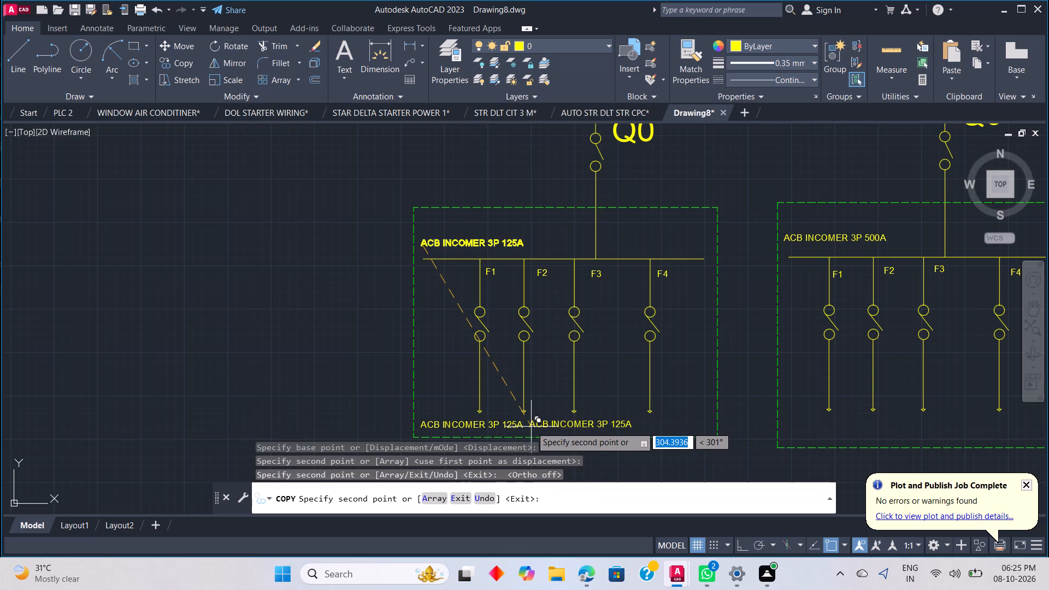
Place ten more copies of the ACB INCOMER 3P 125A text in the empty area beside its enclosure, and end the copying.
click(273, 314)
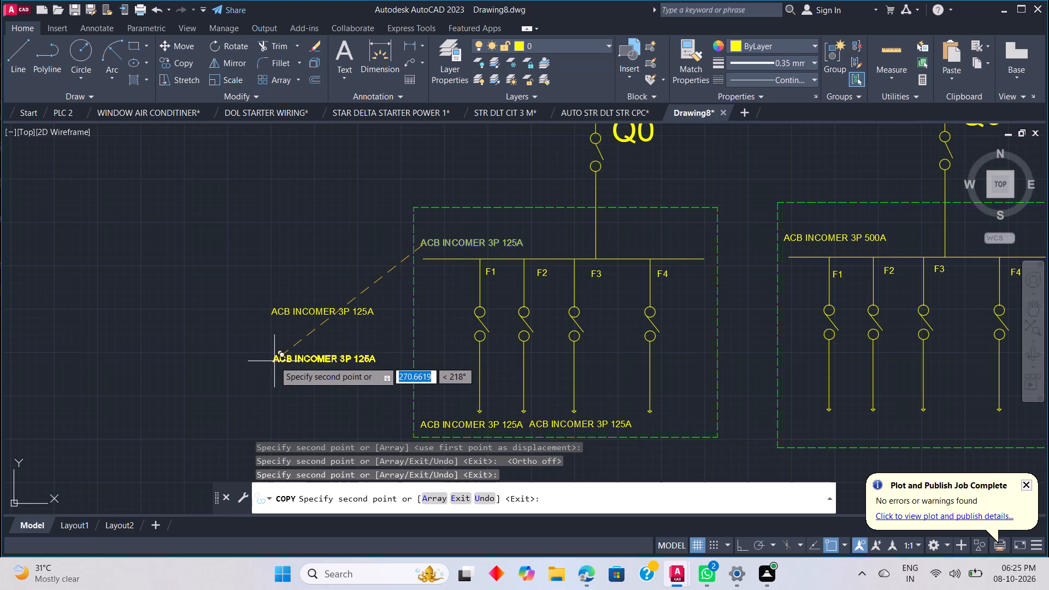
click(274, 361)
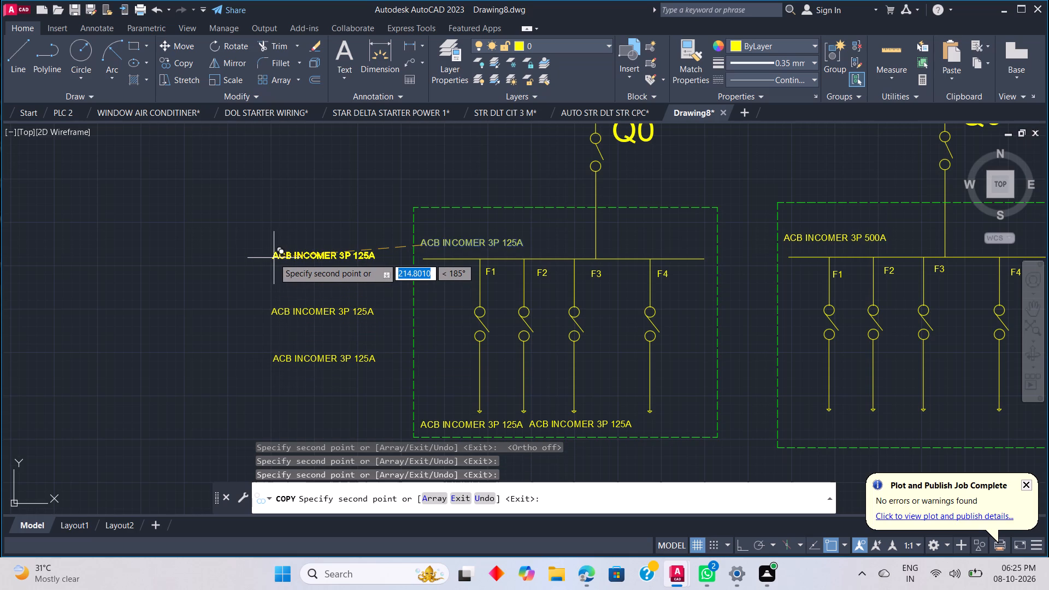
click(117, 271)
click(202, 211)
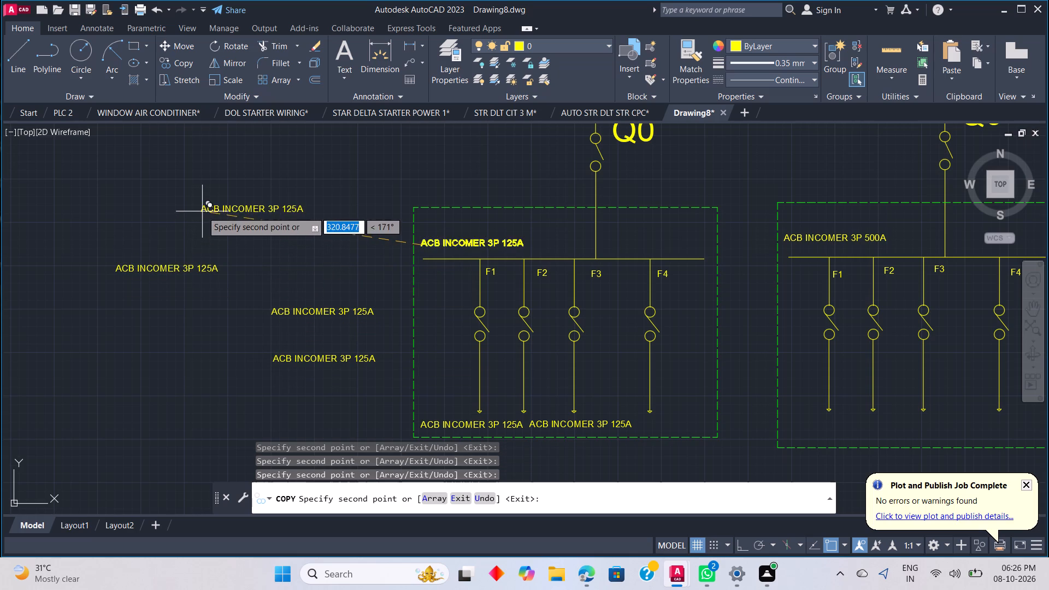
click(255, 150)
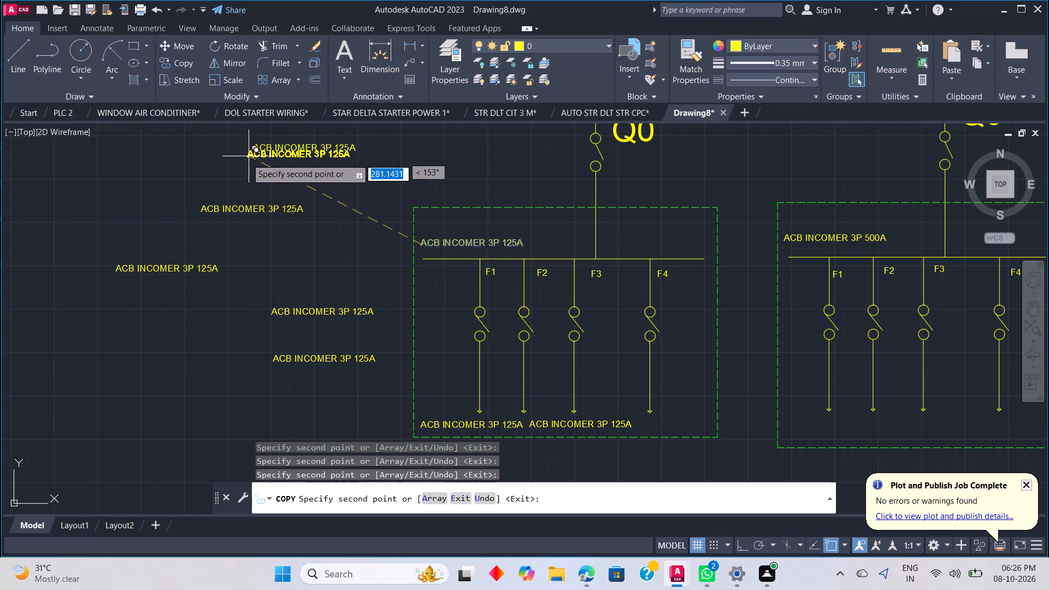
click(94, 182)
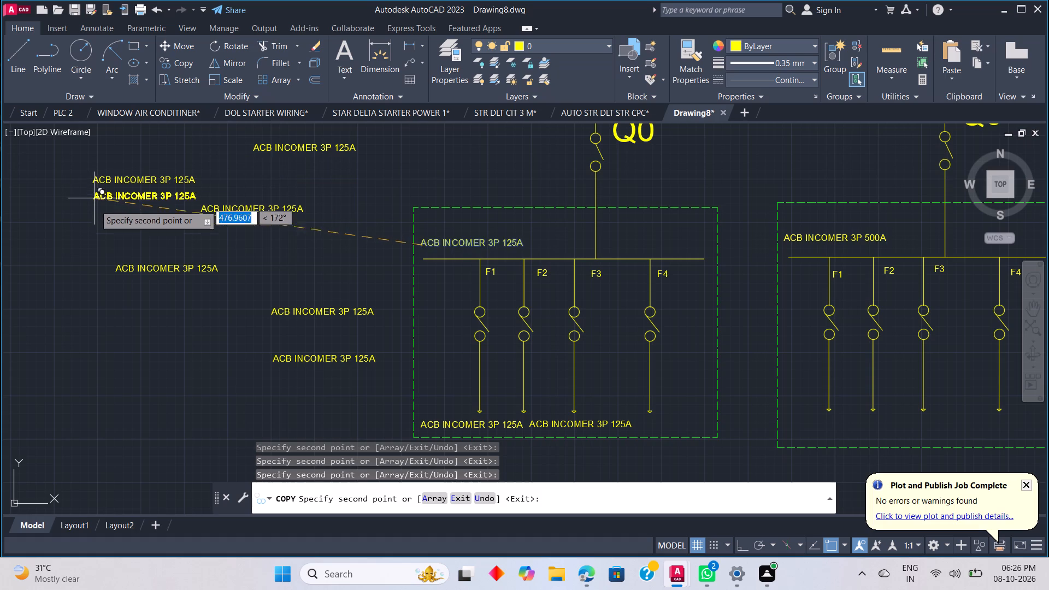
click(320, 180)
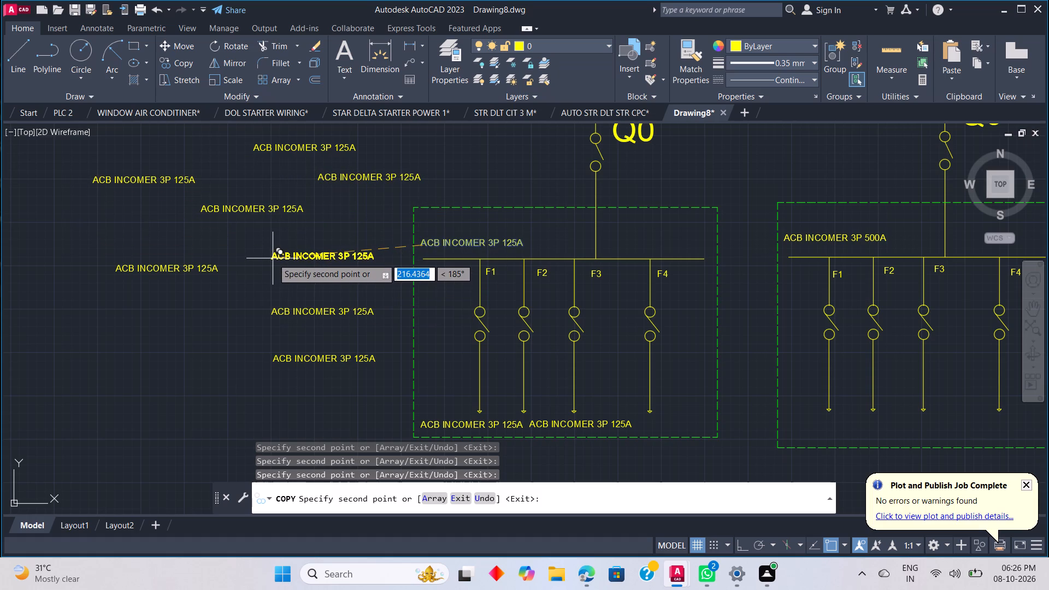
click(245, 247)
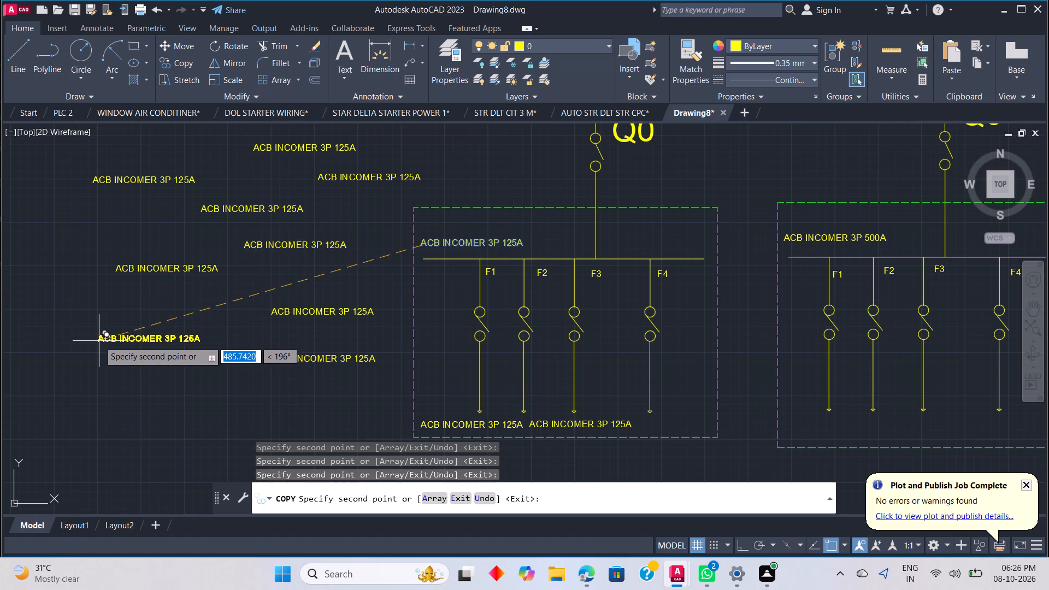
click(99, 341)
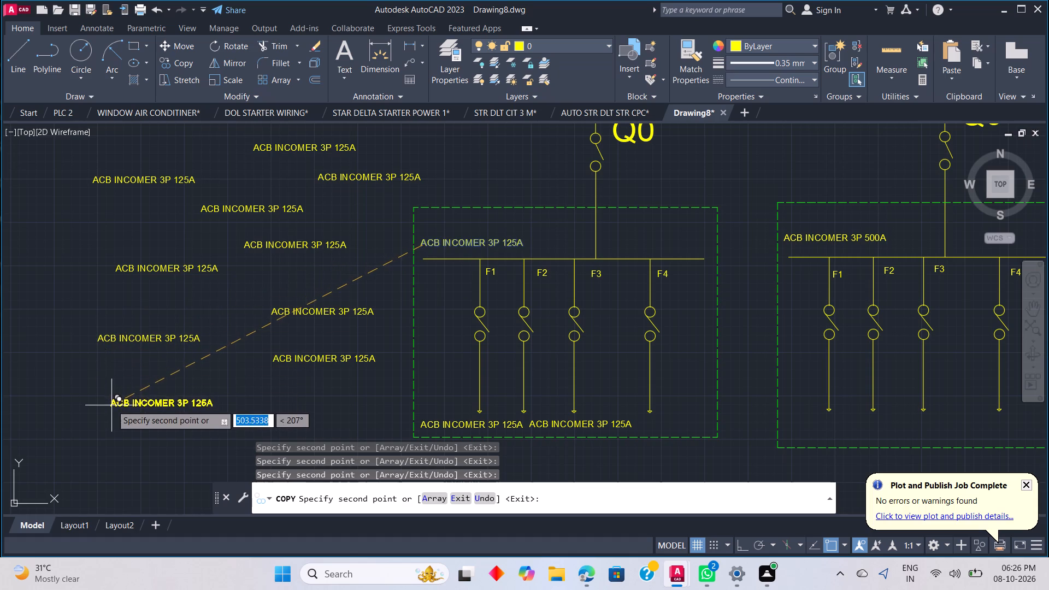
click(111, 405)
key(Escape)
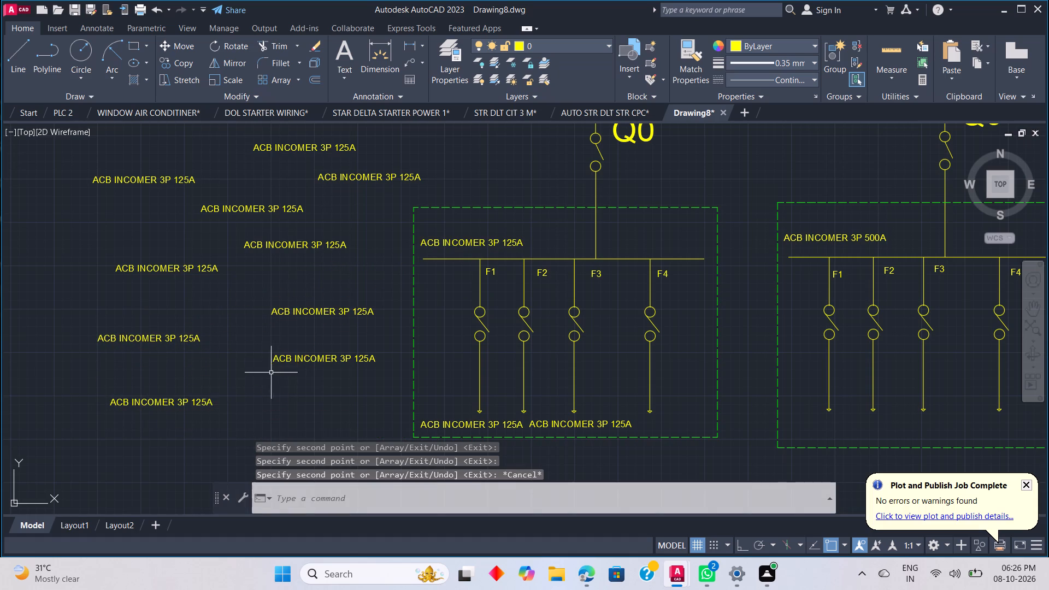
Replace the first copied text below the feeder arrows in the 125A enclosure with DB-L1 4C x 16 mm2.
scroll(431, 412, up, 2)
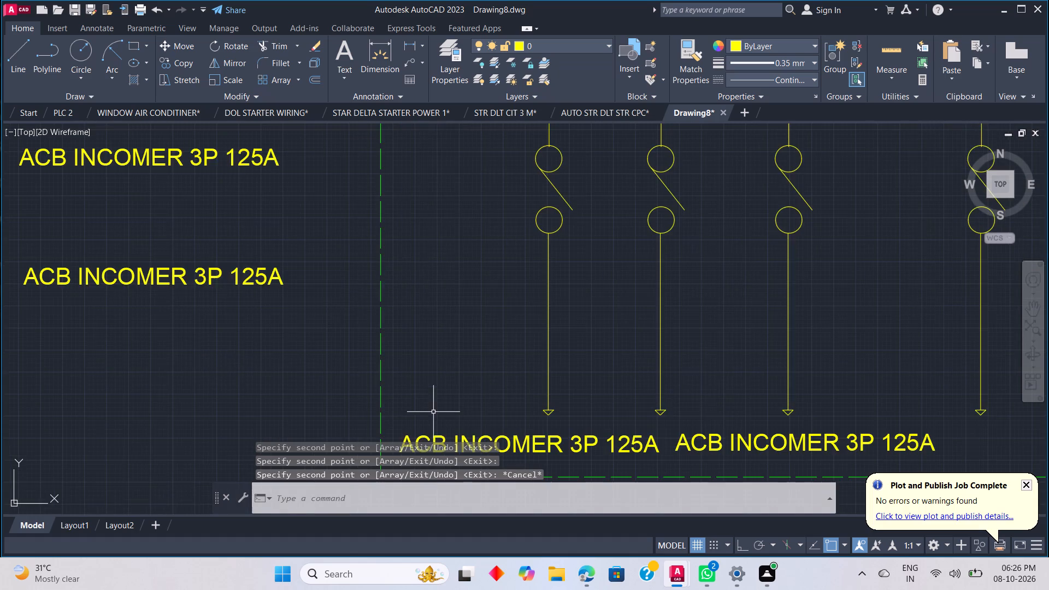
scroll(438, 413, down, 2)
middle_click(500, 429)
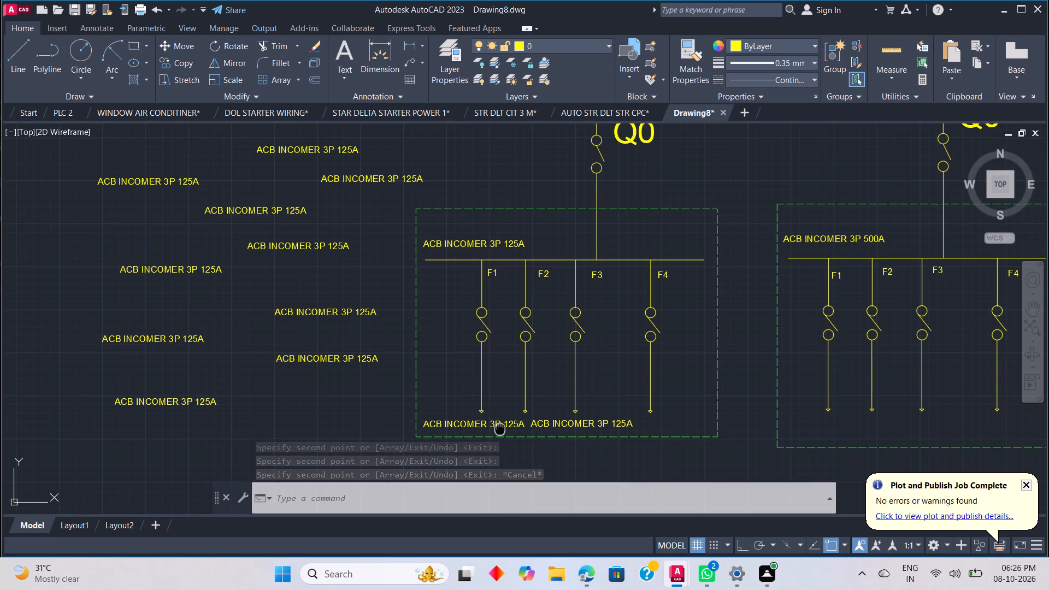
scroll(549, 248, down, 1)
scroll(535, 344, up, 2)
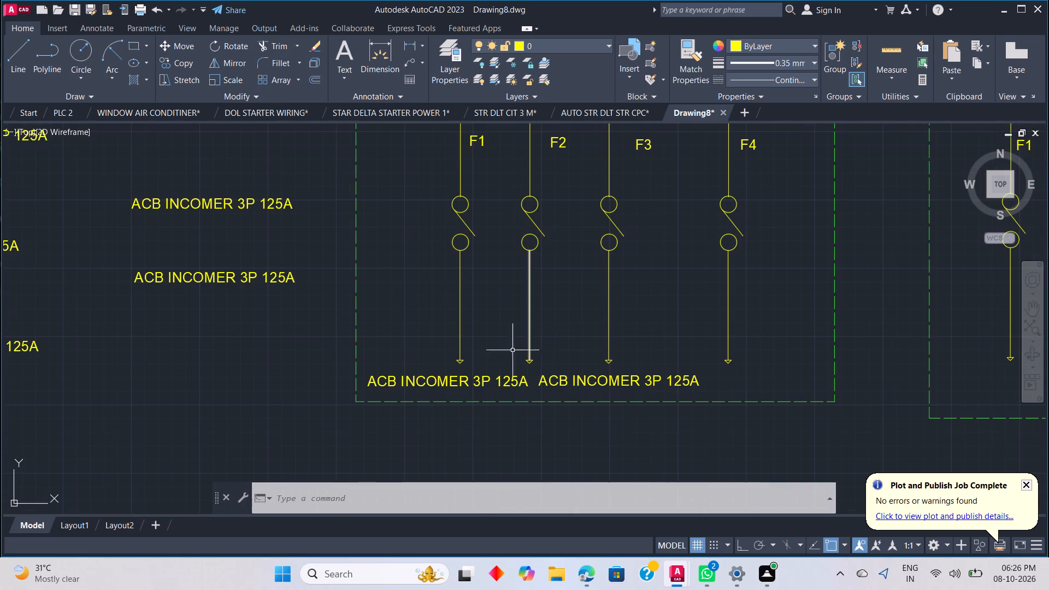
middle_drag(459, 350, 469, 314)
click(433, 349)
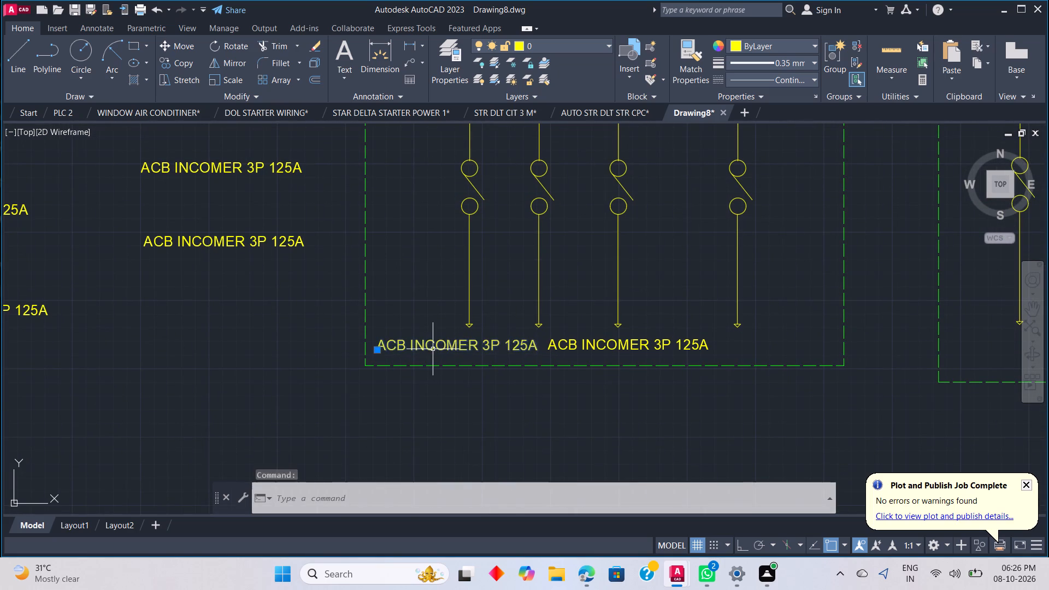
click(433, 349)
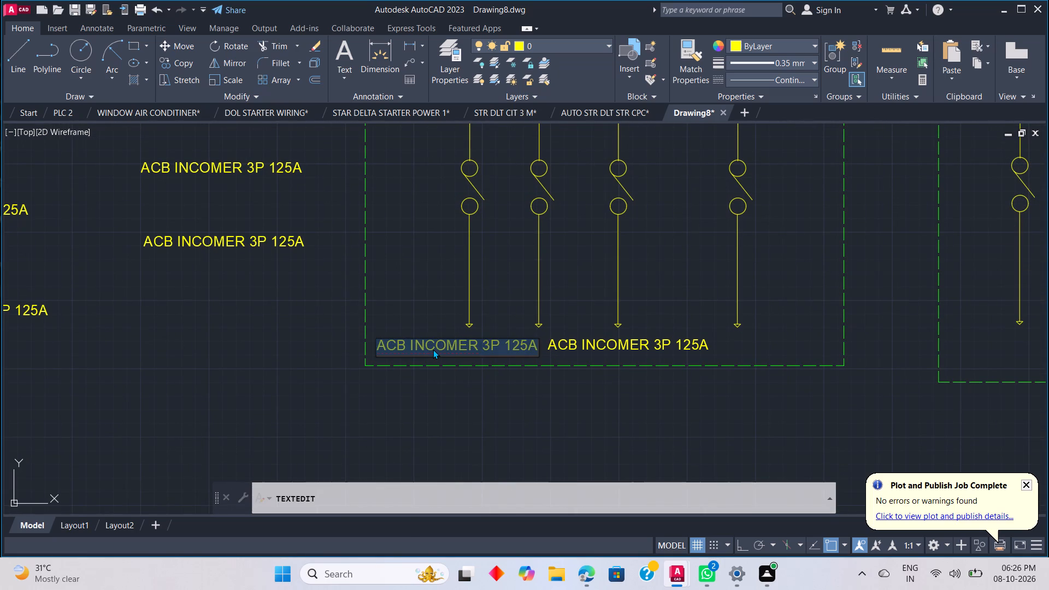
key(BackSpace)
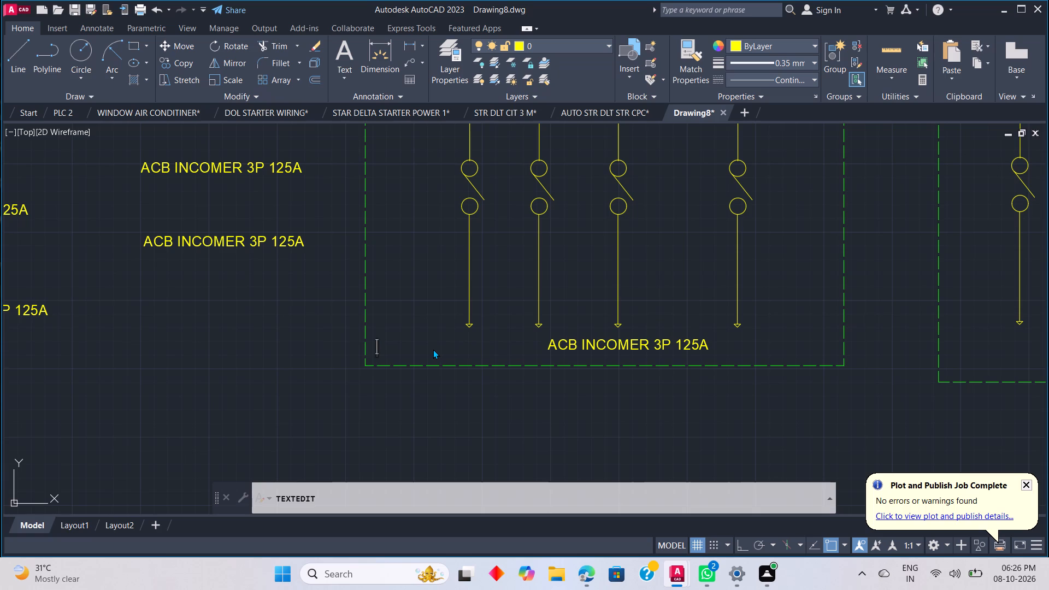
key(d)
key(b)
key(space)
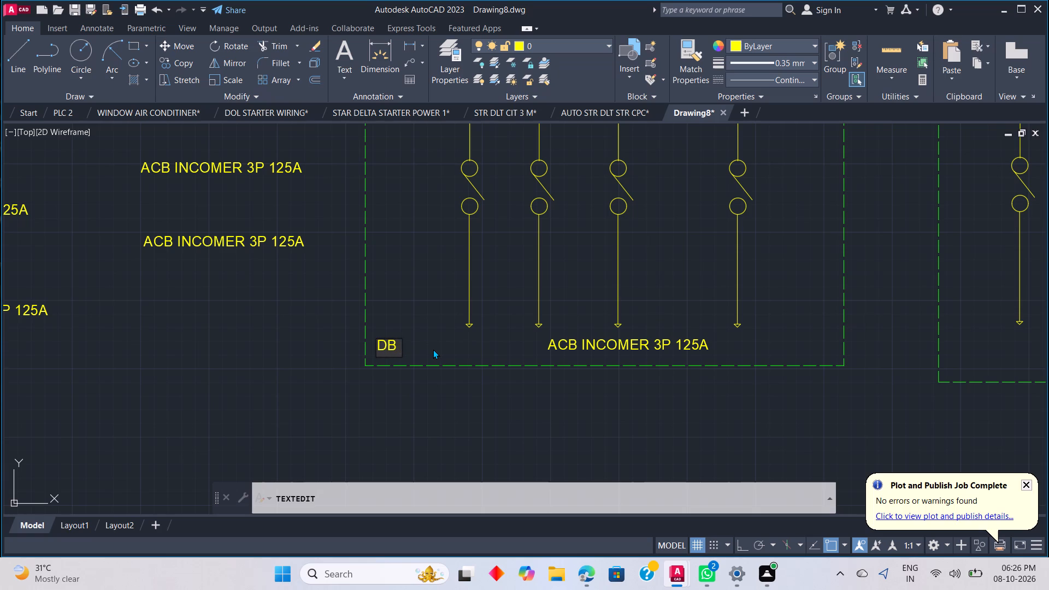
key(BackSpace)
key(minus)
key(l)
text(1)
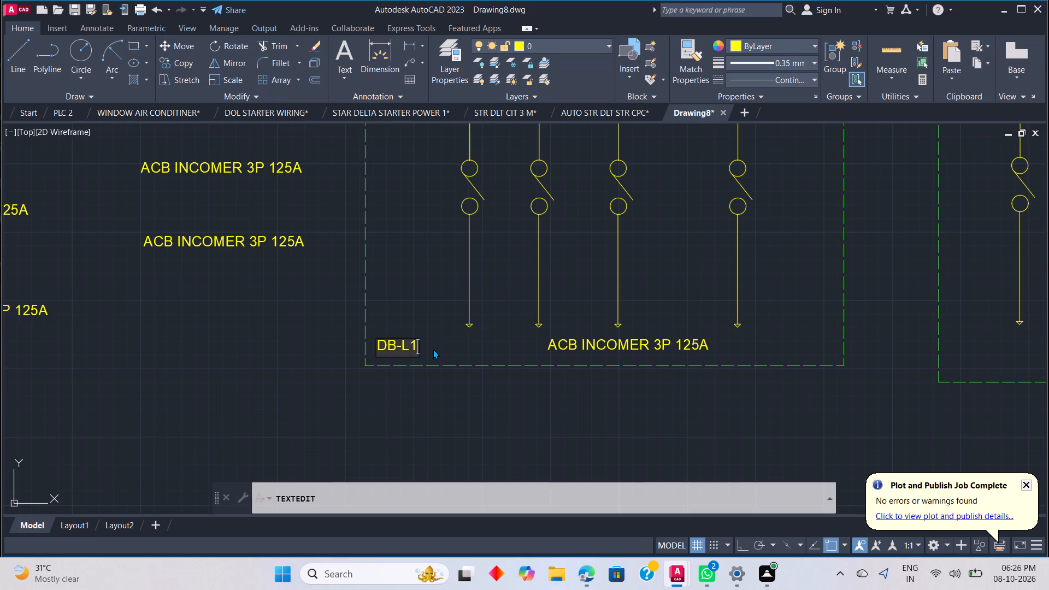
key(space)
text(4C)
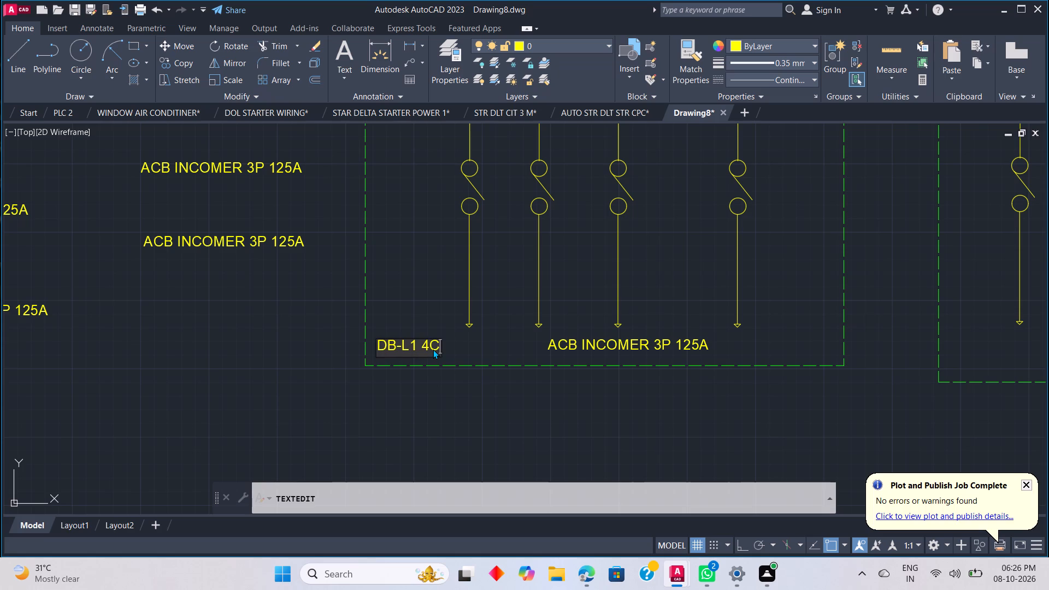
key(space)
text(x)
key(space)
text(16)
key(space)
text(mm2)
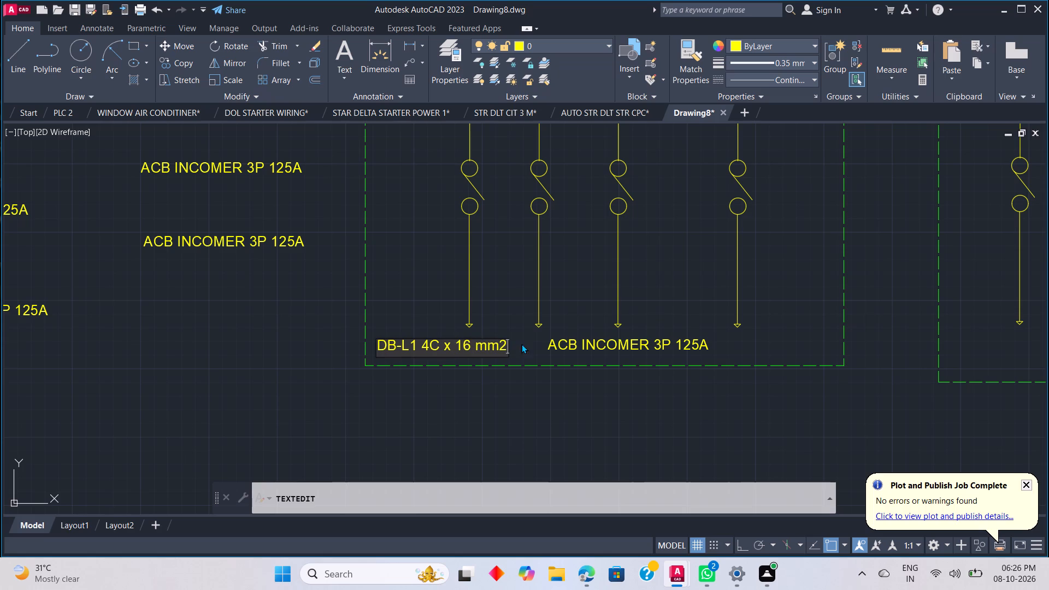
double_click(551, 345)
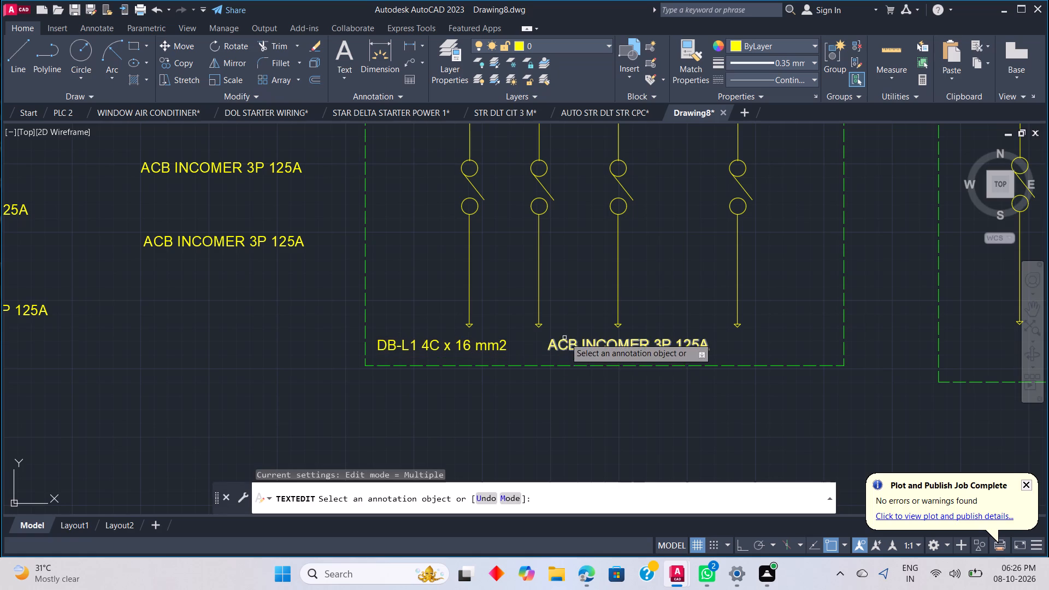
Replace the second copied incomer text below the feeder arrows in the 125A enclosure with DB-L2 4C x 35 mm2.
double_click(568, 347)
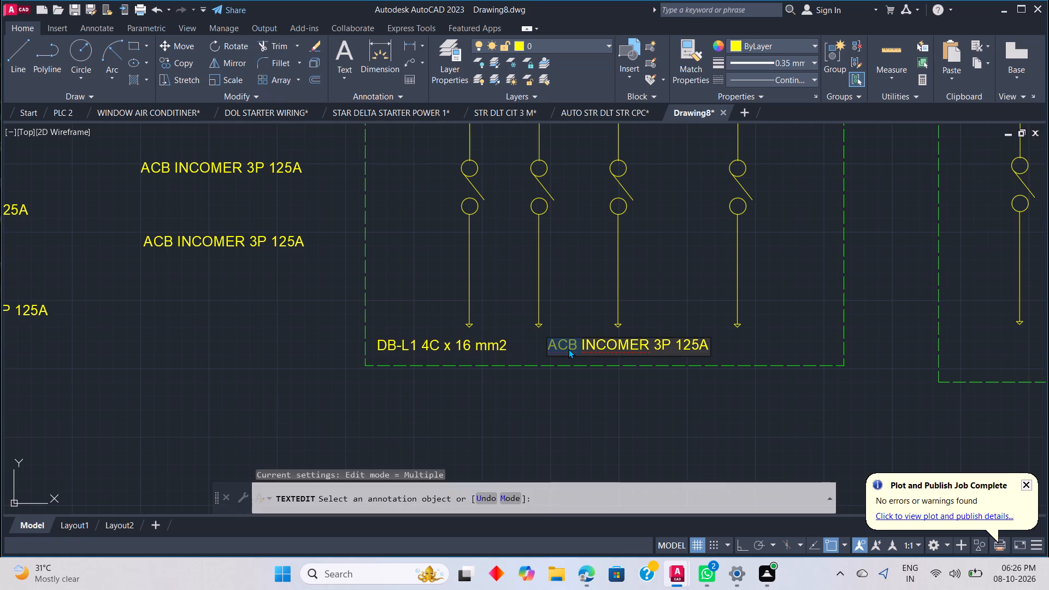
key(BackSpace)
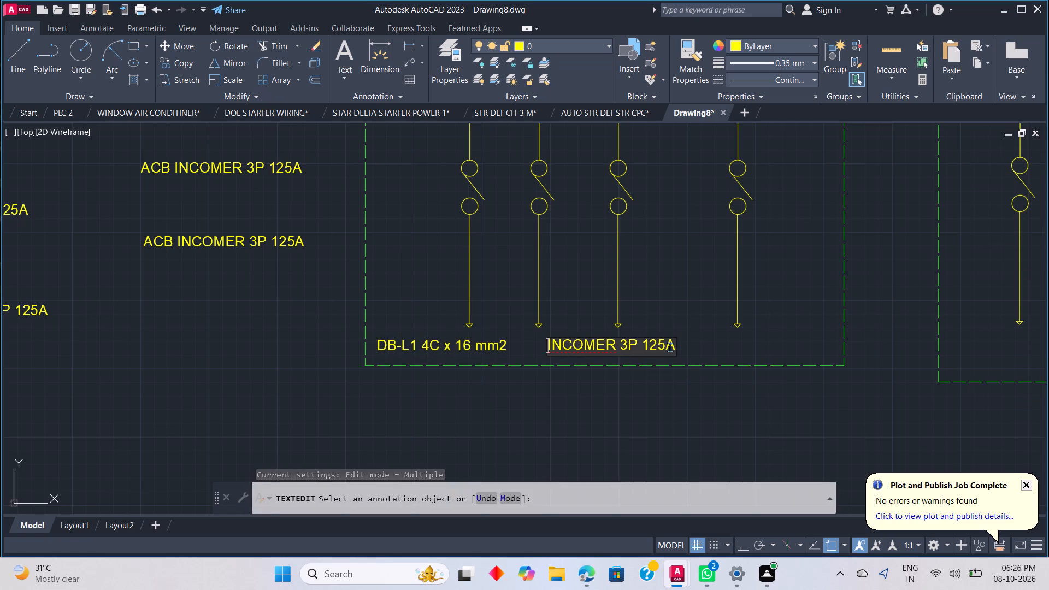
click(677, 346)
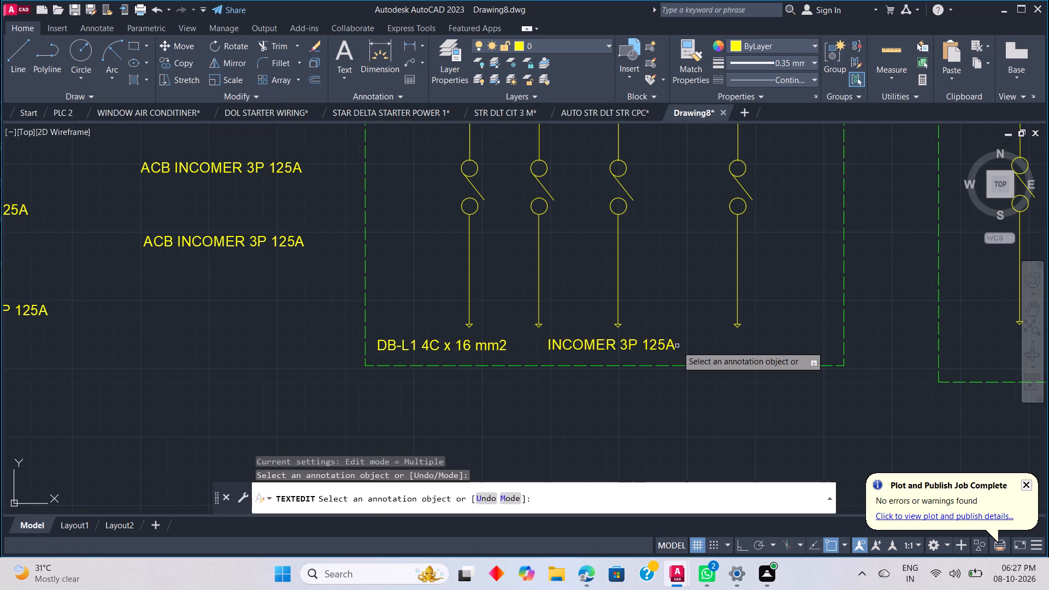
double_click(675, 346)
click(675, 346)
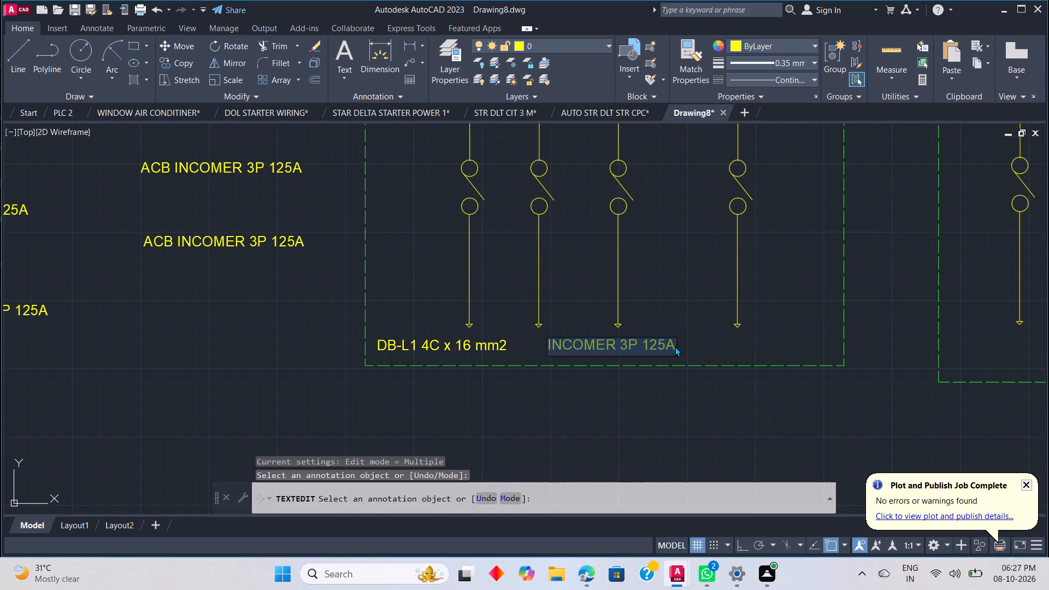
key(BackSpace)
text(db)
key(space)
key(BackSpace)
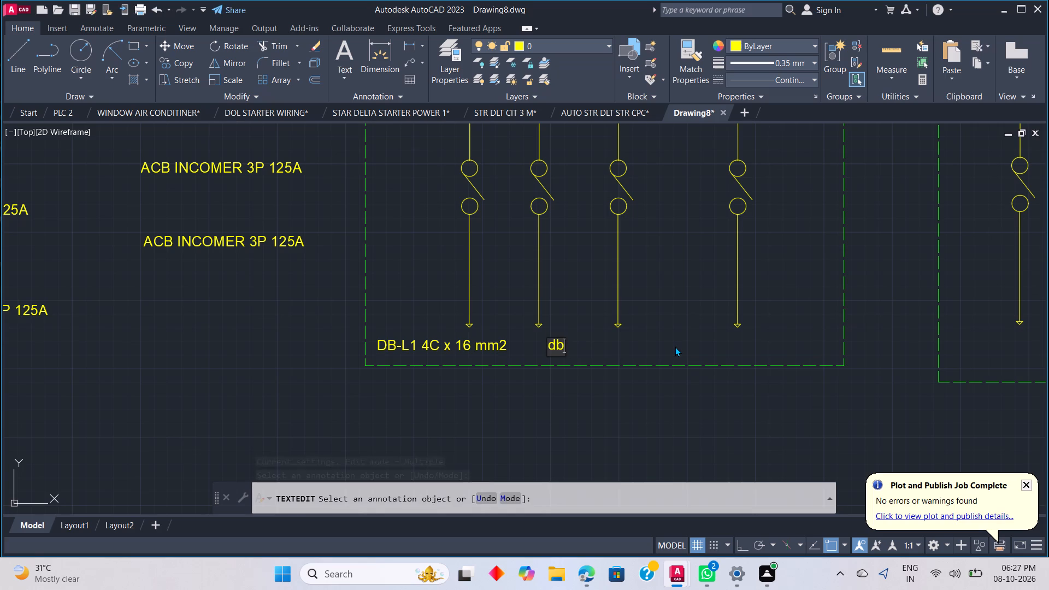
key(minus)
text(l2)
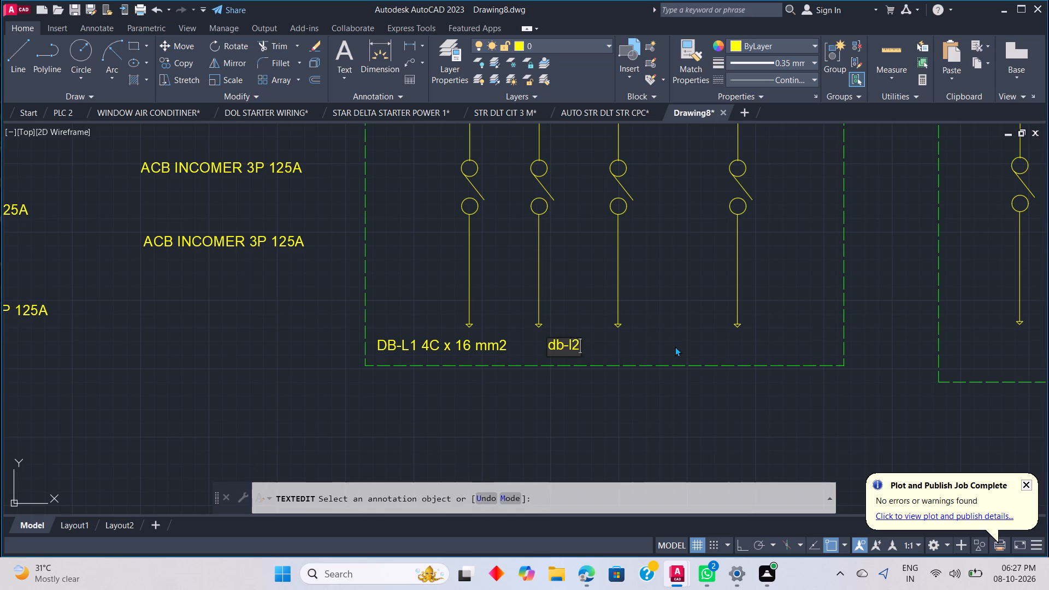
key(BackSpace)
key(BackSpace)
key(BackSpace)
key(BackSpace)
key(BackSpace)
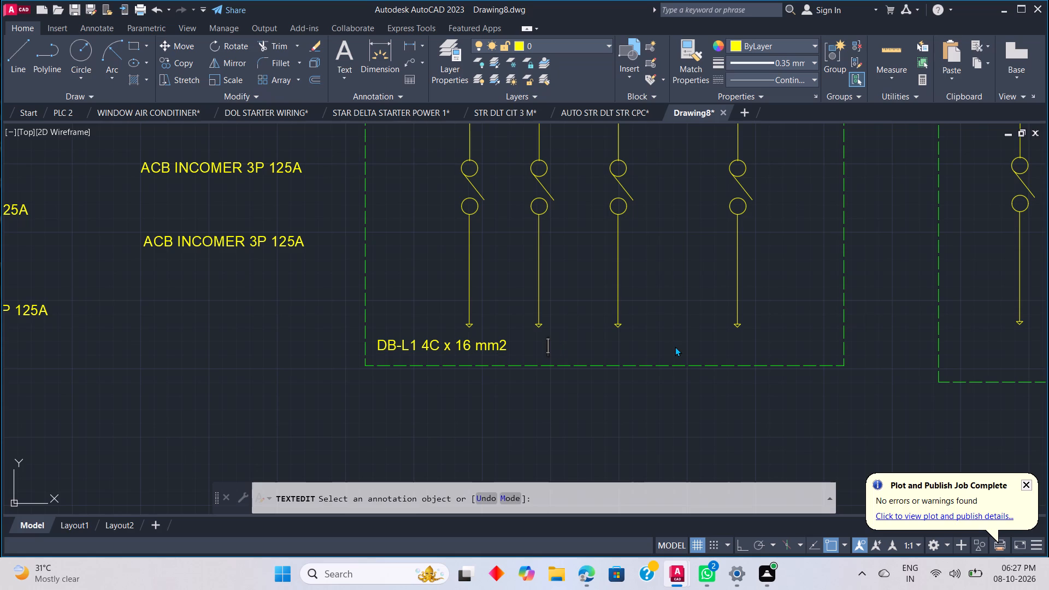
text(DB)
key(space)
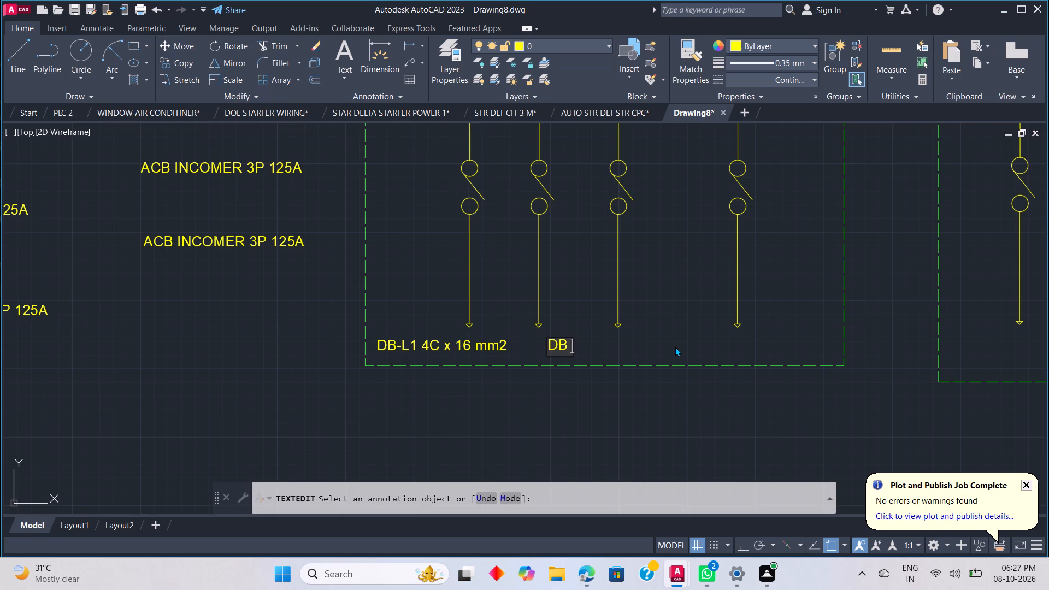
key(BackSpace)
key(minus)
text(L2)
key(space)
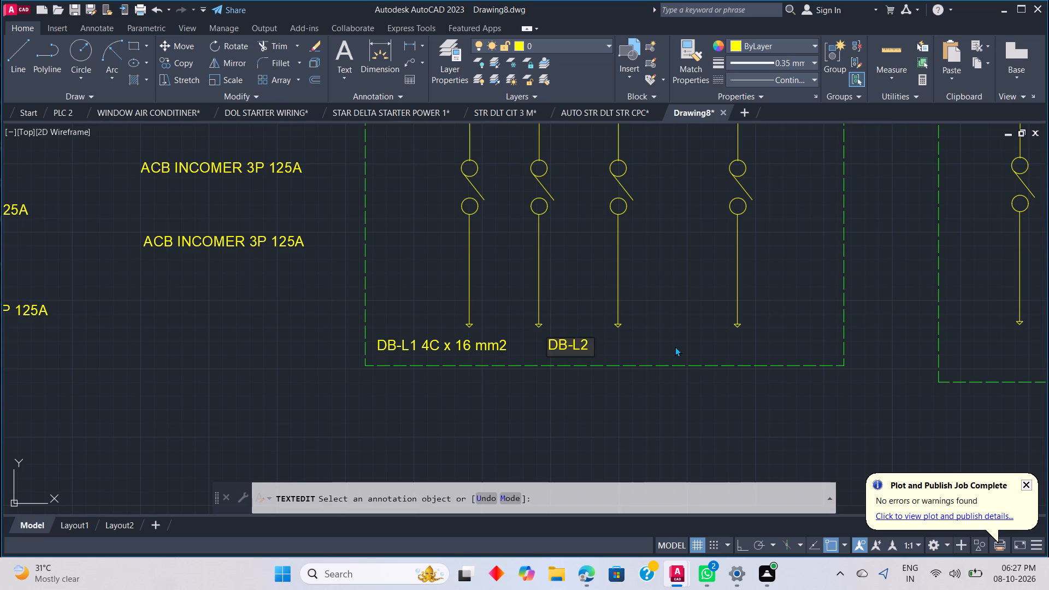
text(4C)
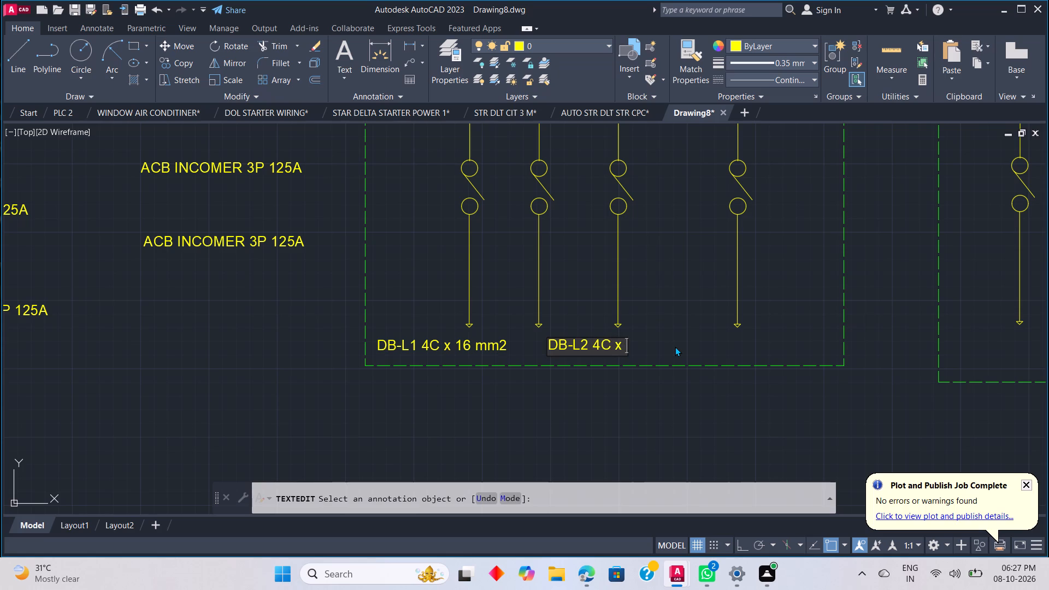
text(35 mm2)
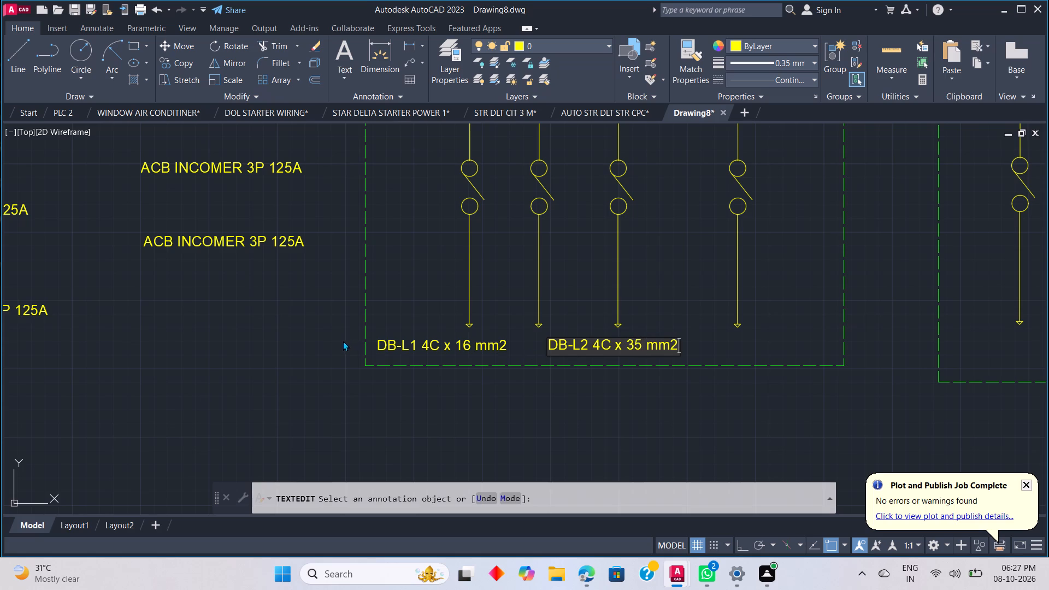
Replace the ACB INCOMER 3P 125A copy beside the lower part of the 125A enclosure with AC PANEL 4C x 25 mm2.
scroll(341, 341, down, 2)
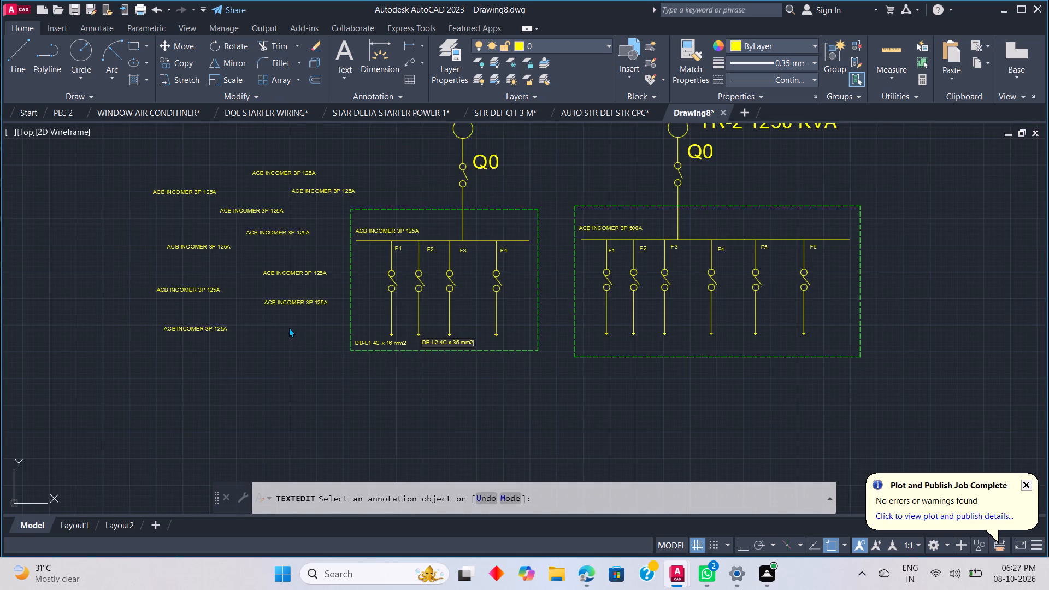
middle_drag(288, 327, 299, 341)
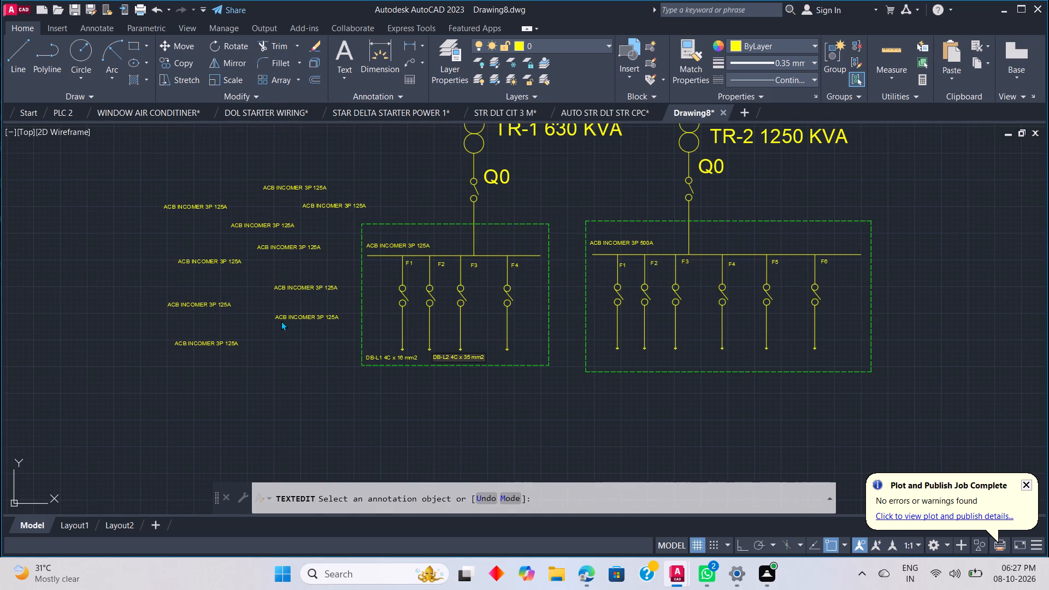
double_click(274, 318)
double_click(280, 318)
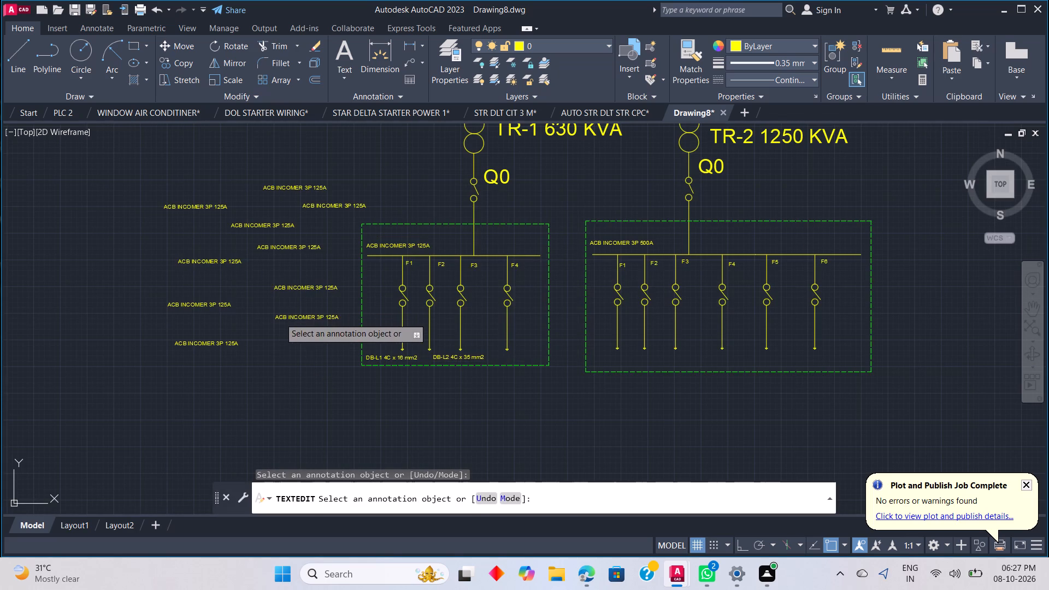
click(298, 308)
double_click(313, 317)
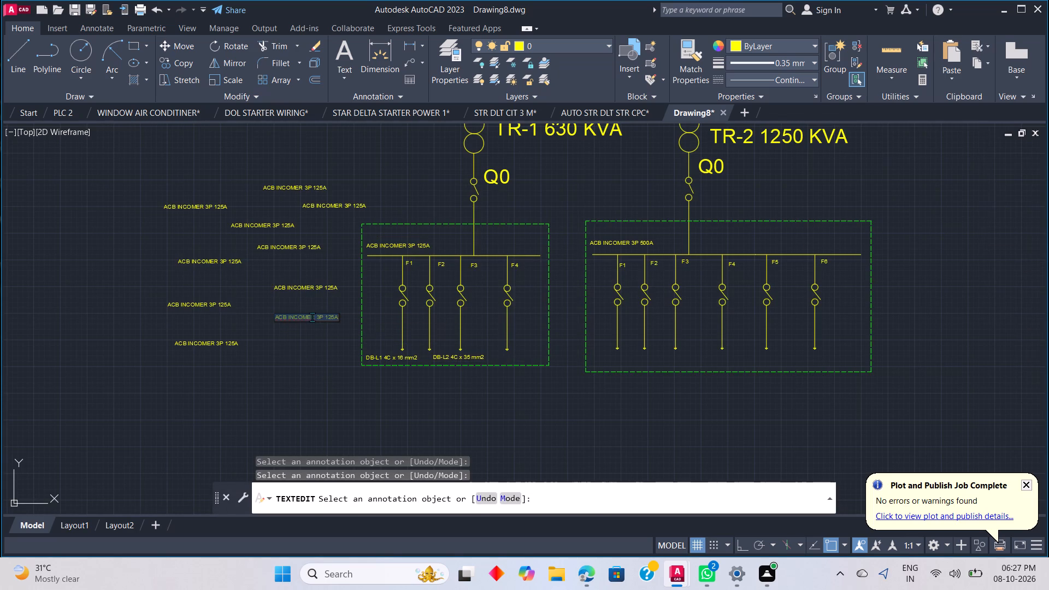
click(331, 319)
click(333, 319)
click(340, 316)
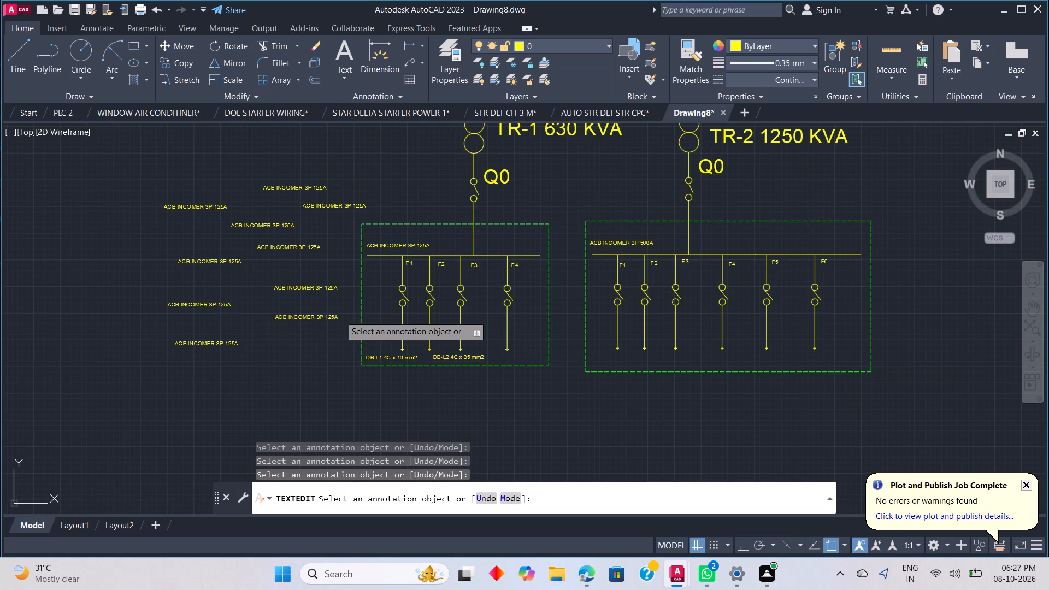
click(338, 320)
key(BackSpace)
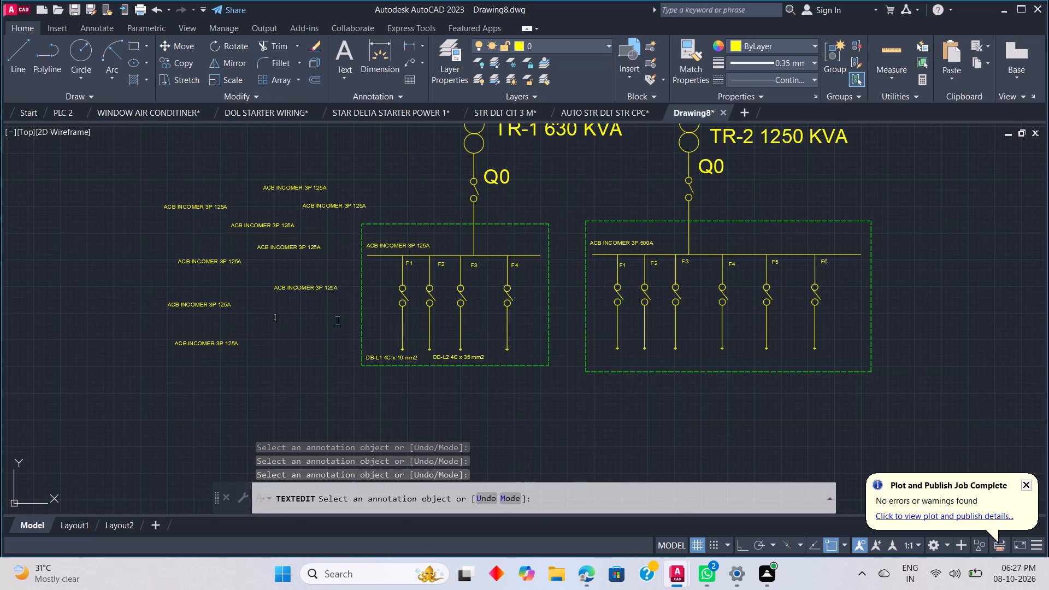
key(a)
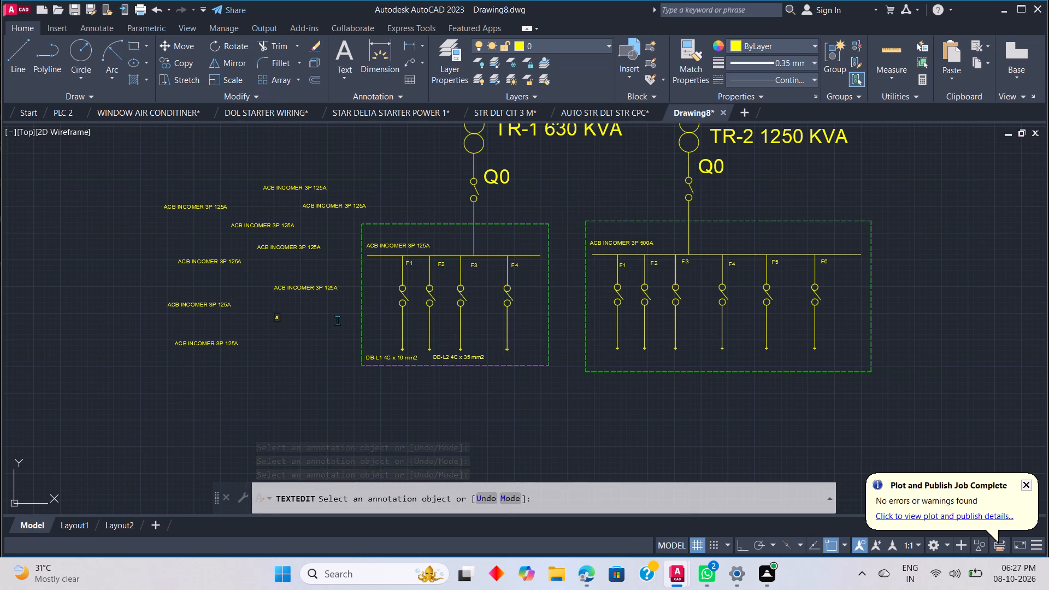
key(BackSpace)
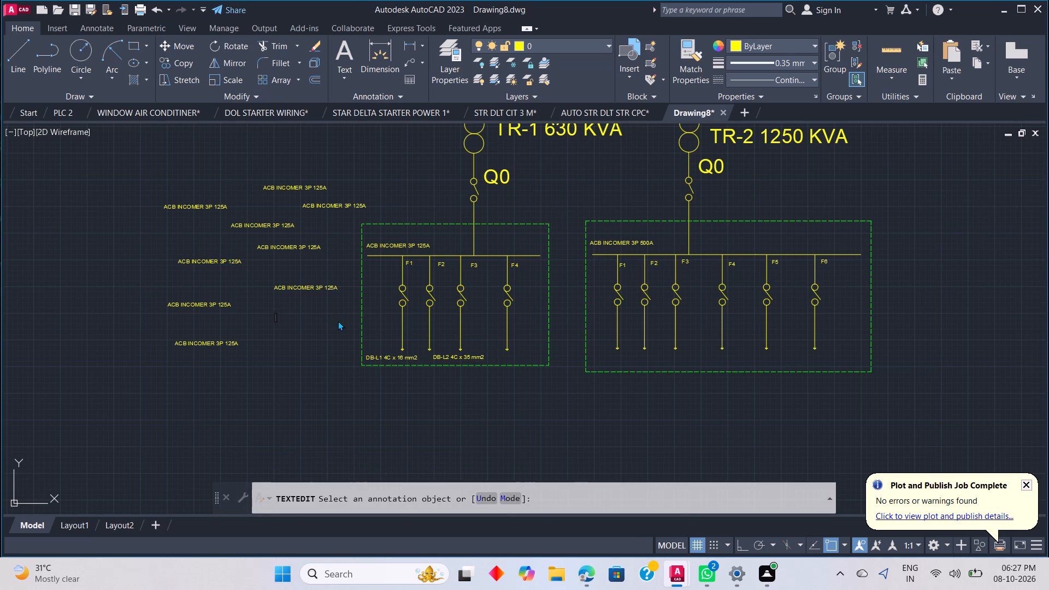
text(AC)
key(space)
text(PANN)
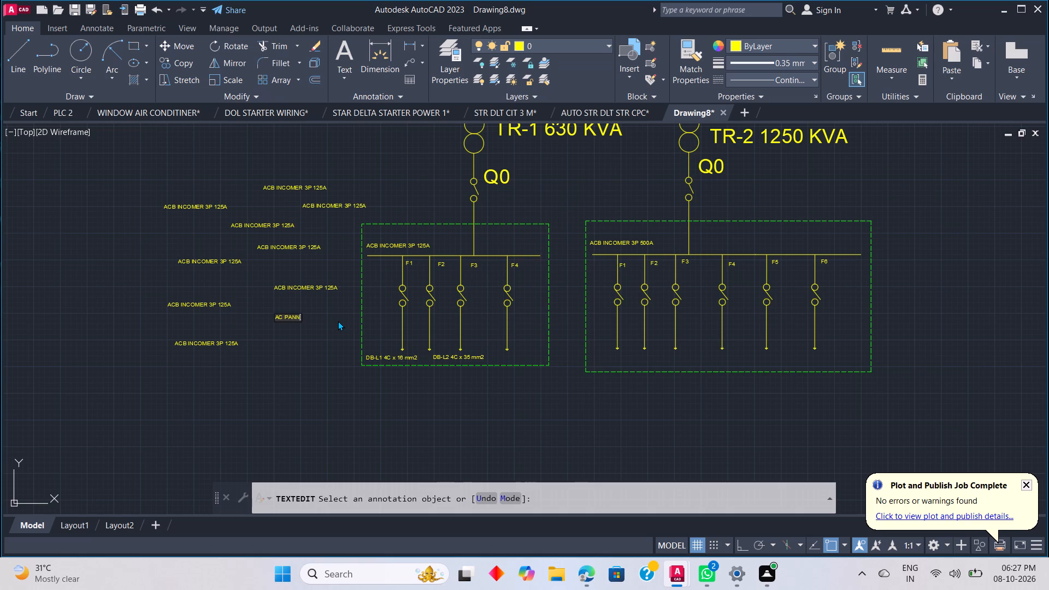
key(BackSpace)
key(e)
text(L)
key(space)
text(4C)
key(space)
key(s)
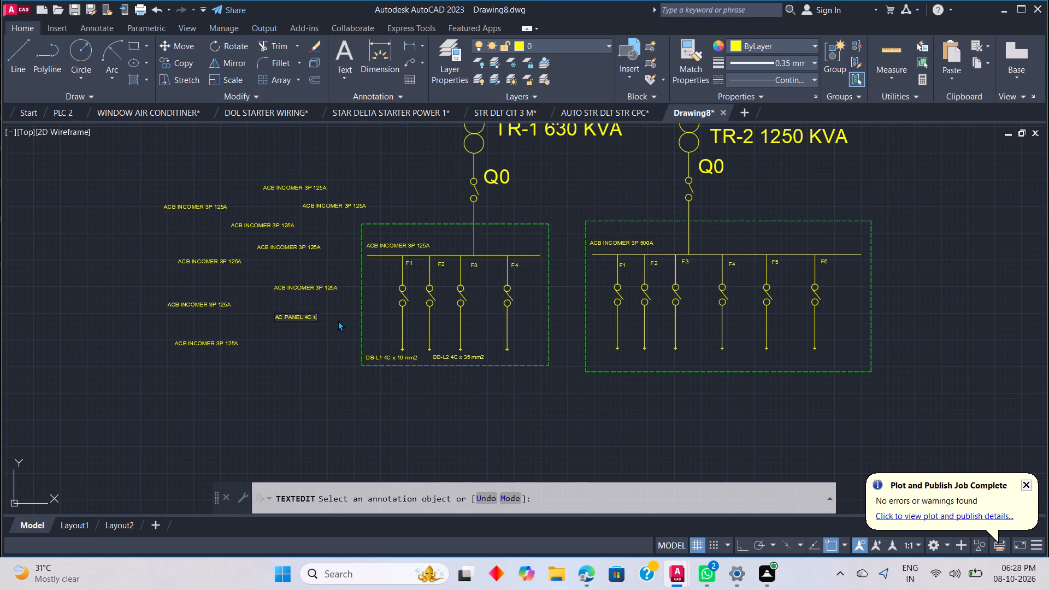
key(BackSpace)
text(x)
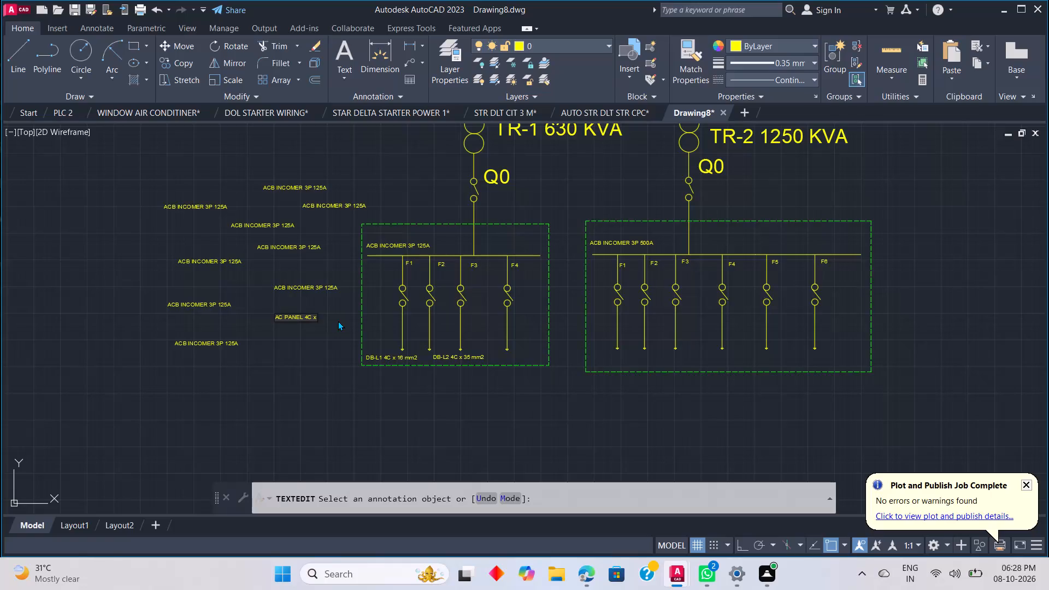
key(space)
text(25 mm2)
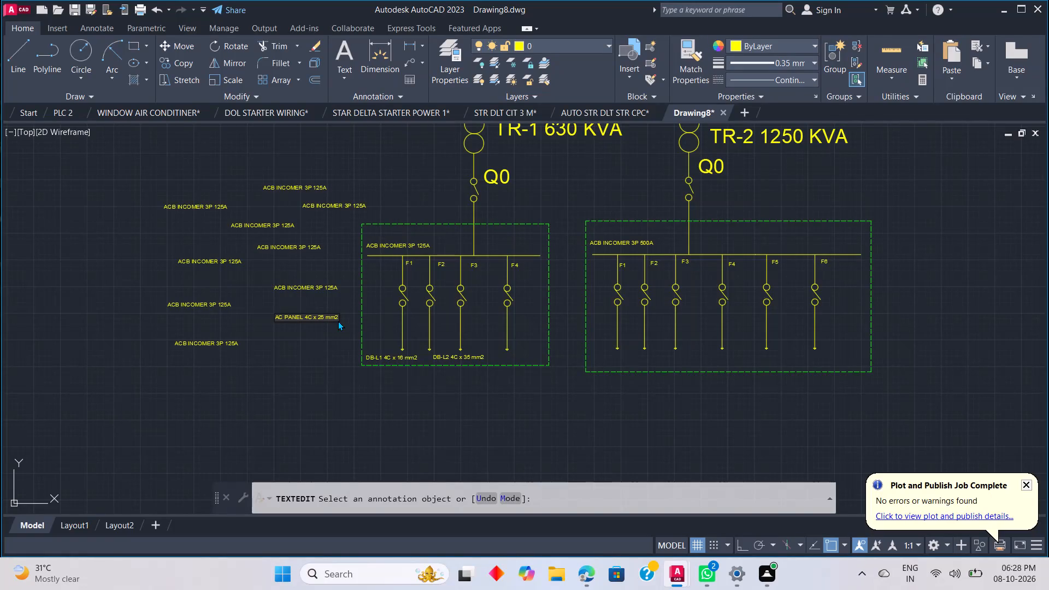
click(298, 353)
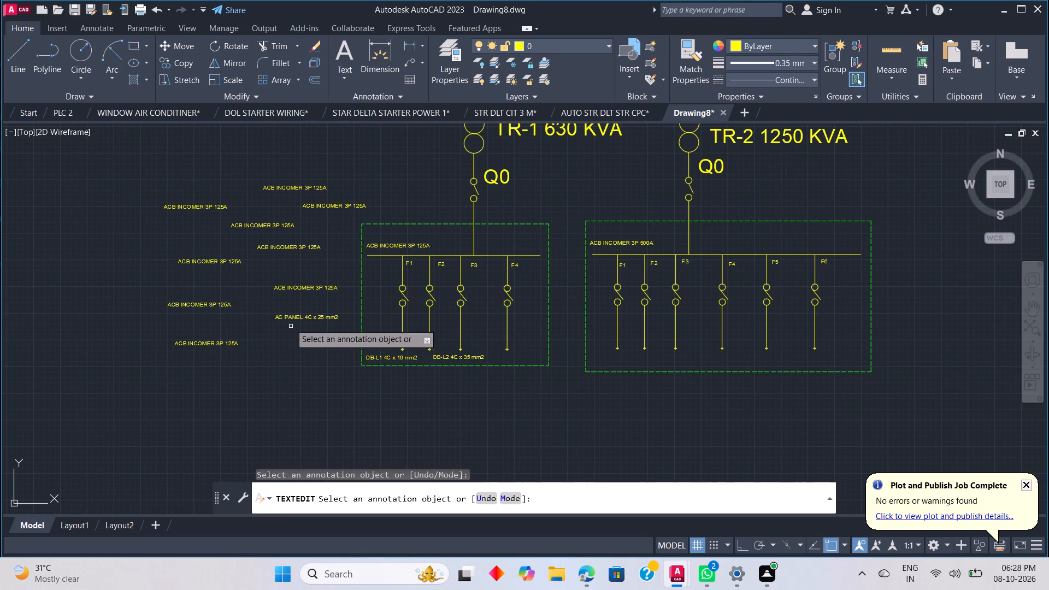
Replace the ACB INCOMER 3P 125A copy just above the AC PANEL text with DB-AB 4C x 70 mm2, and end the text editing.
double_click(278, 288)
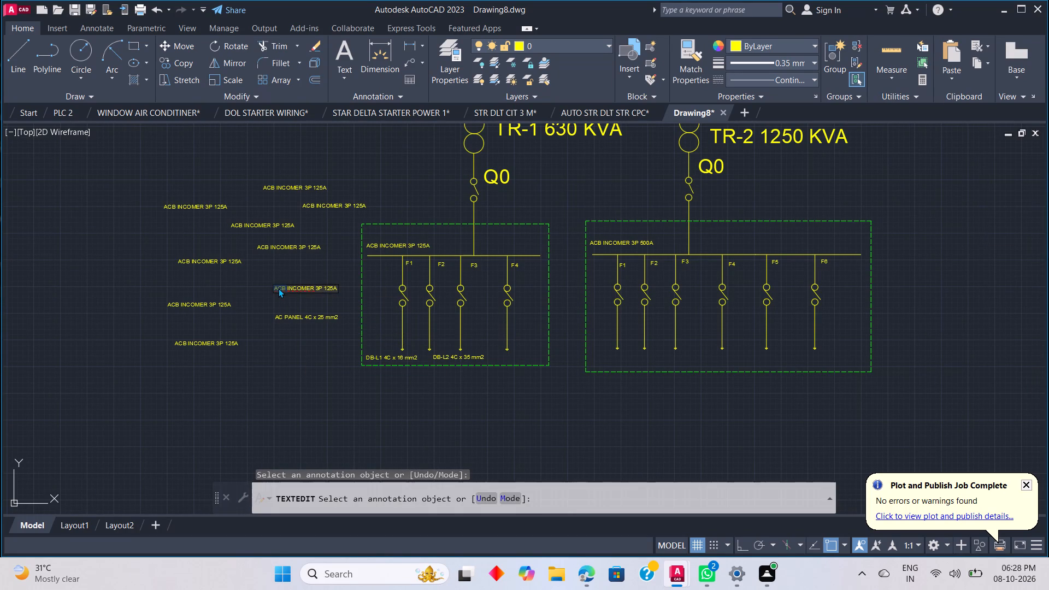
click(303, 280)
double_click(307, 286)
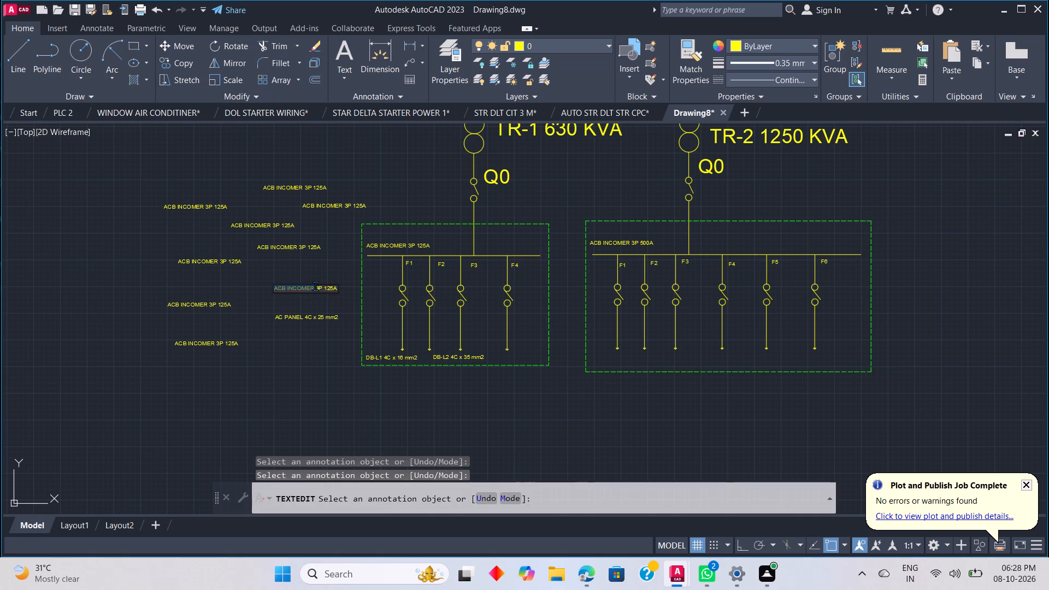
click(334, 288)
double_click(335, 289)
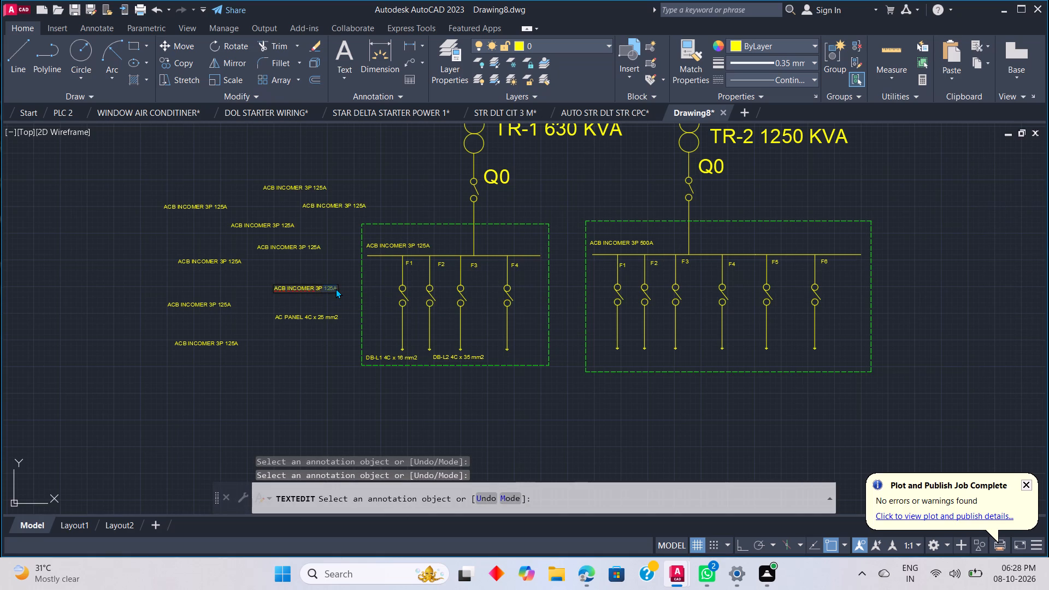
key(BackSpace)
key(BackSpace)
key(BackSpace)
key(BackSpace)
key(BackSpace)
key(BackSpace)
key(BackSpace)
key(BackSpace)
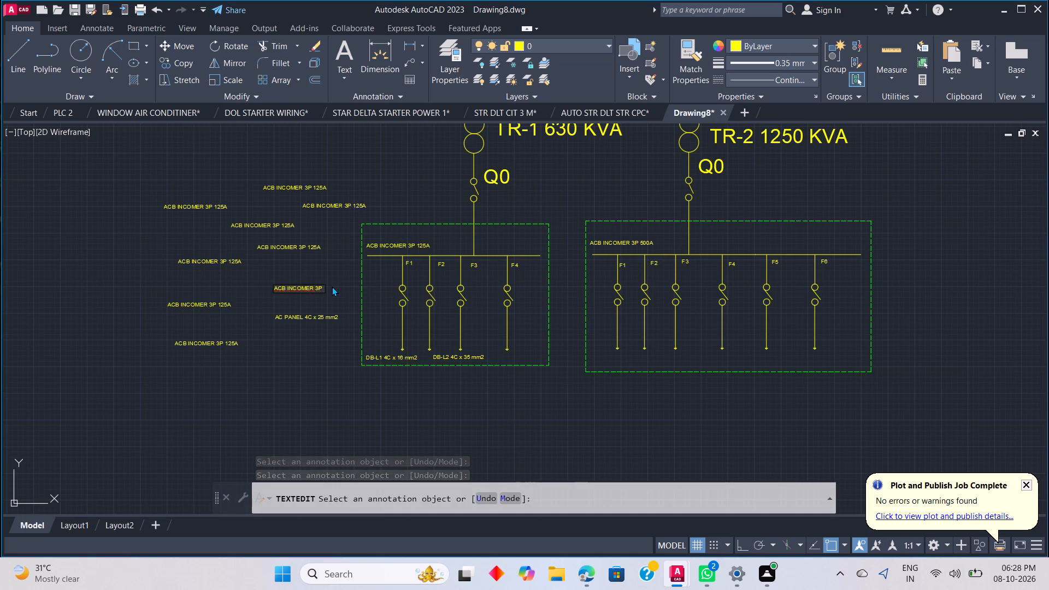
key(BackSpace)
key(BackSpace)
key(BackSpace)
key(BackSpace)
key(BackSpace)
key(BackSpace)
key(BackSpace)
key(BackSpace)
key(BackSpace)
key(BackSpace)
key(BackSpace)
key(BackSpace)
key(BackSpace)
key(BackSpace)
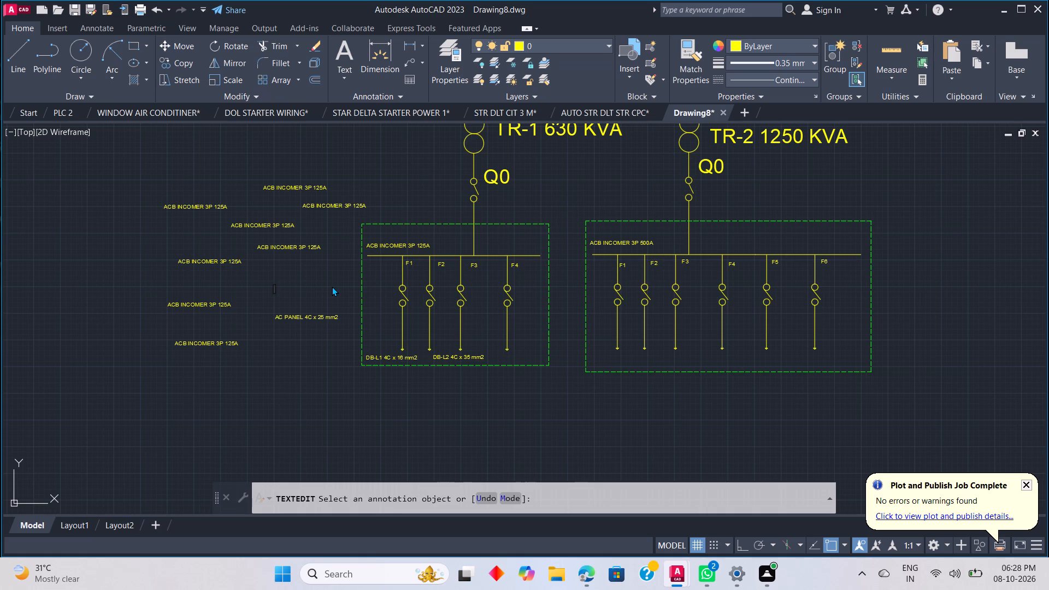
text(db)
key(BackSpace)
key(BackSpace)
text(DB)
text(-AB)
key(space)
text(4C)
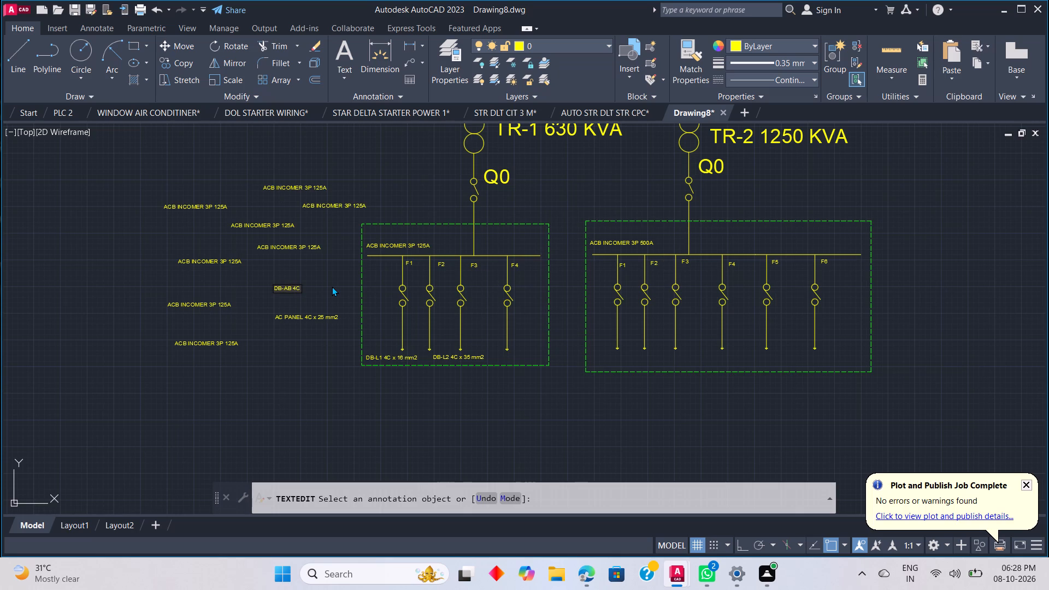
text(x)
key(space)
text(70)
key(space)
text(mm2)
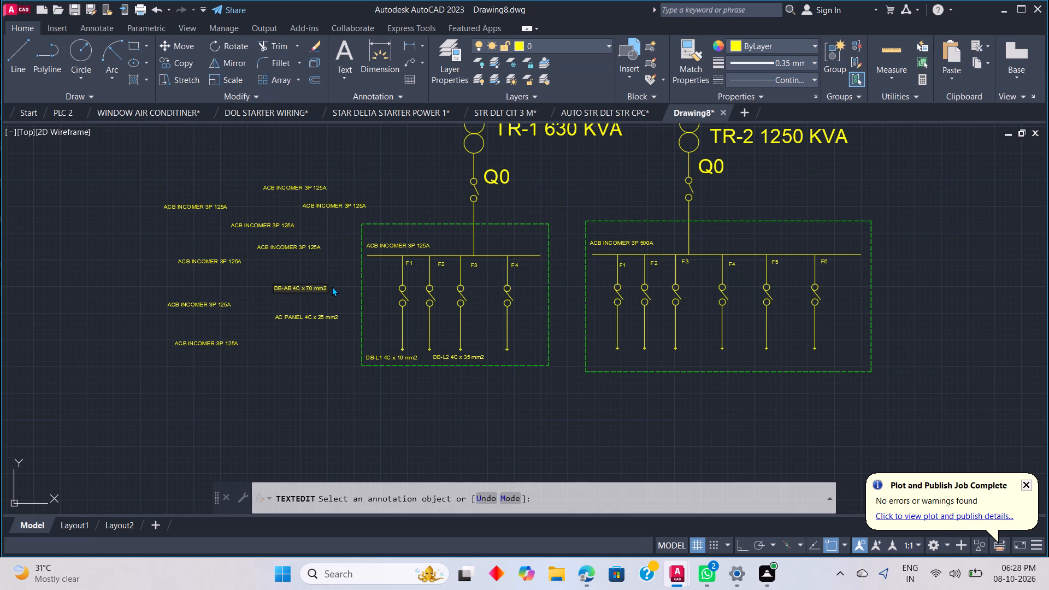
click(310, 380)
key(Escape)
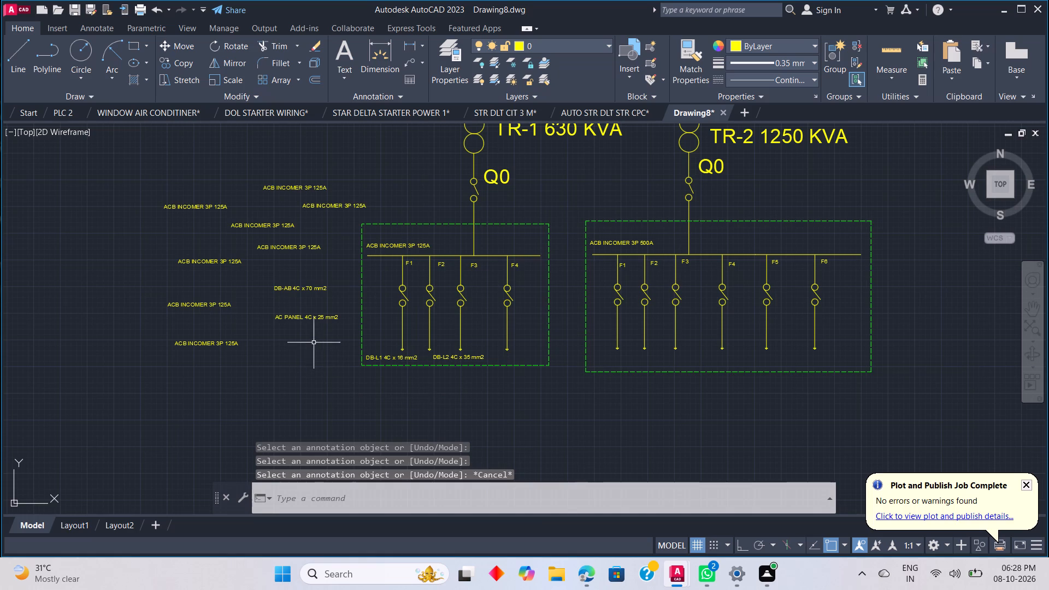
Rotate the DB-L1 4C x 16 mm2 text 90 degrees and place it vertically beside the F1 feeder line in the 125A enclosure.
scroll(386, 361, up, 2)
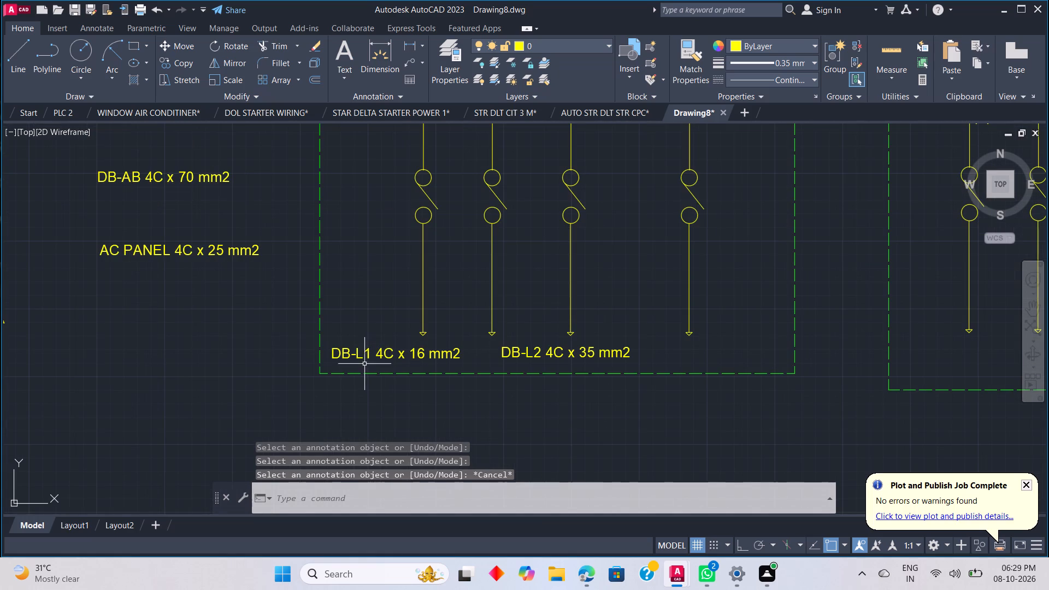
click(360, 357)
click(331, 358)
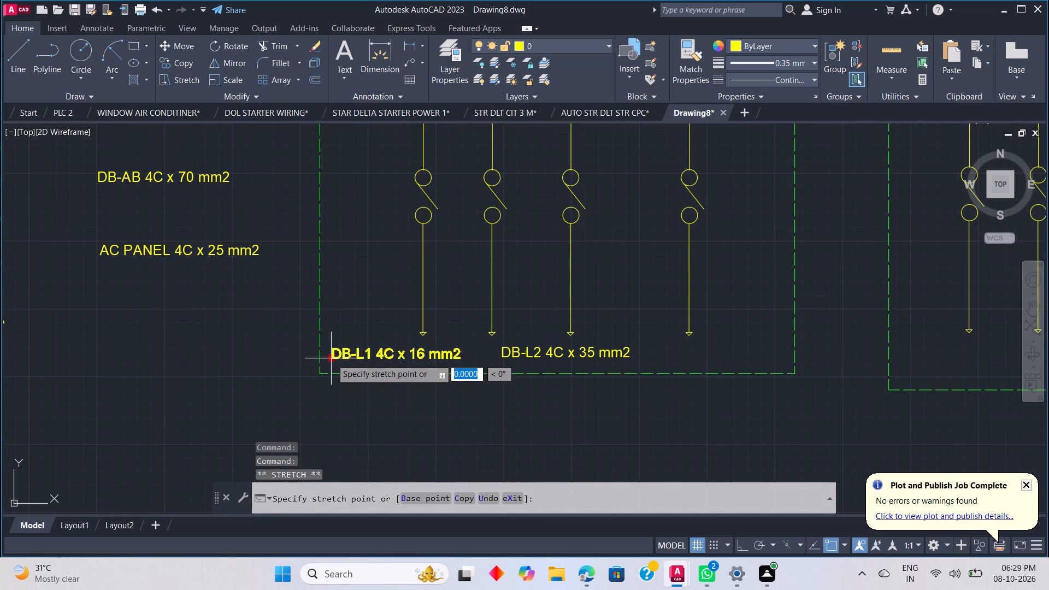
right_click(334, 356)
click(365, 229)
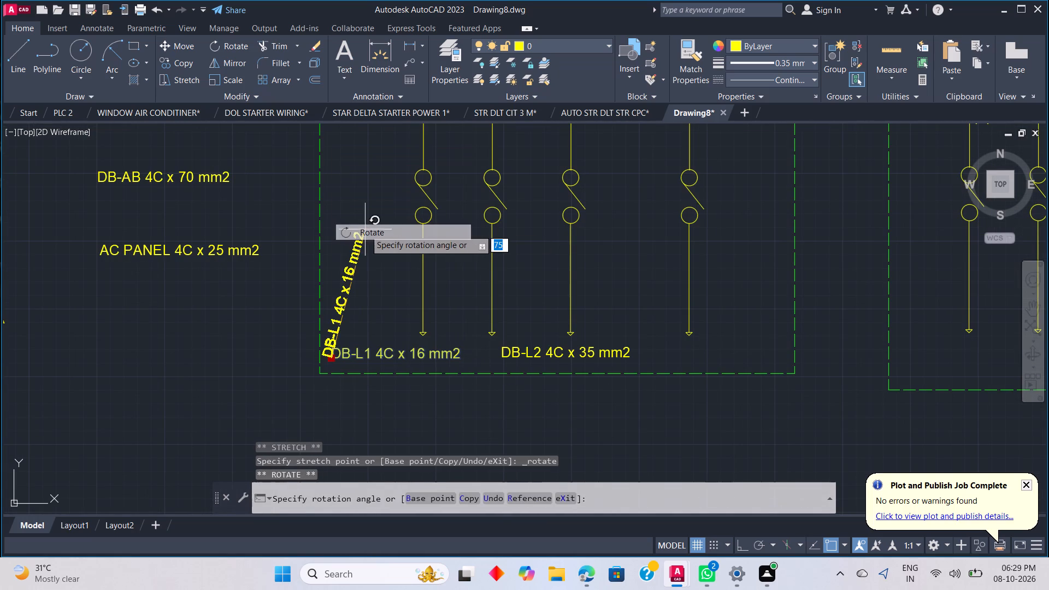
click(332, 239)
click(330, 360)
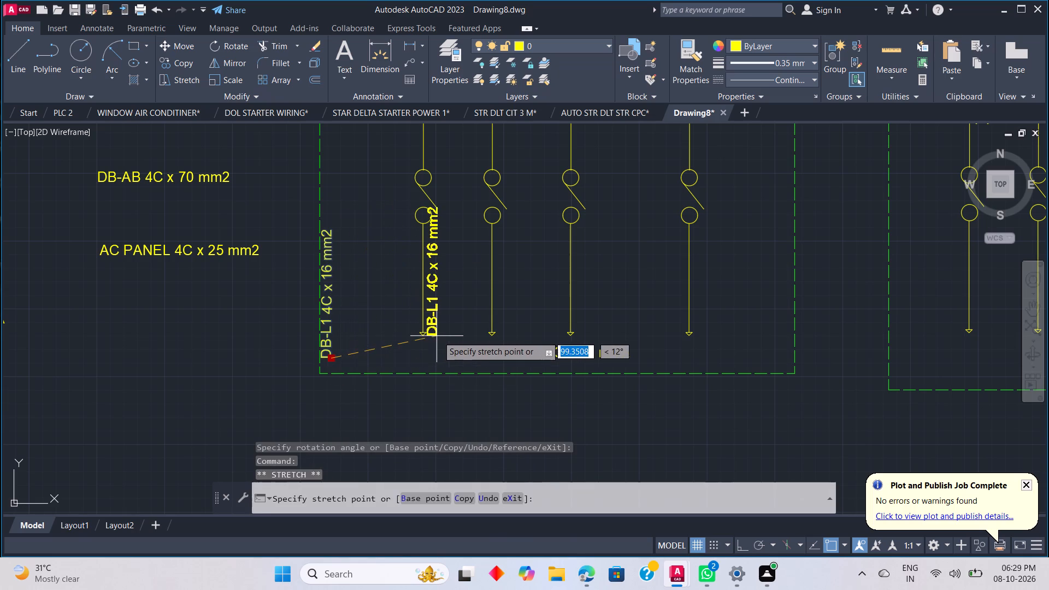
click(451, 335)
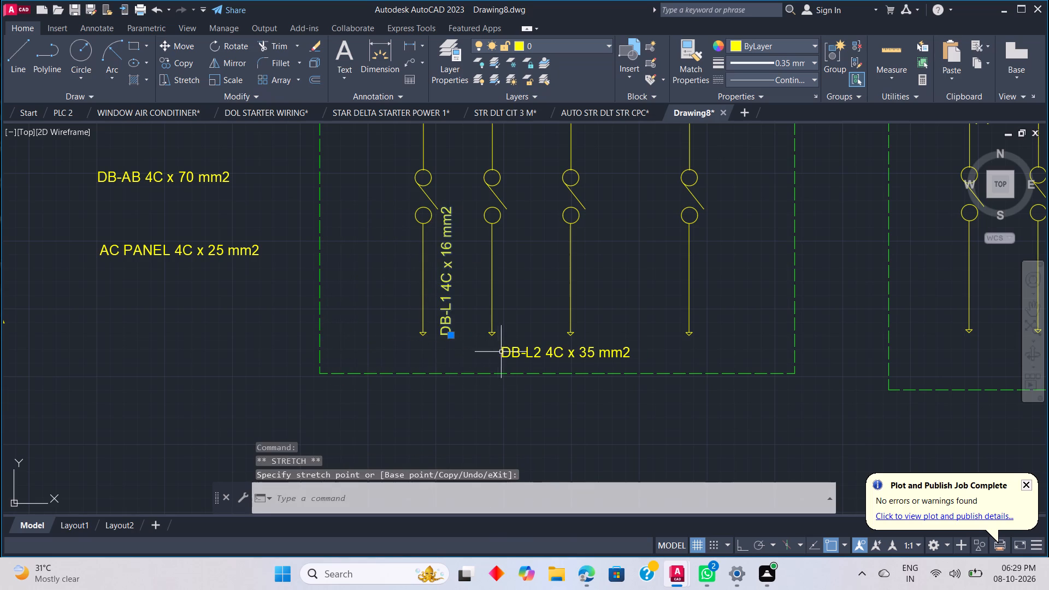
Rotate the DB-L2 4C x 35 mm2 text about 90 degrees and place it vertically beside the F2 feeder line in the 125A enclosure.
click(505, 353)
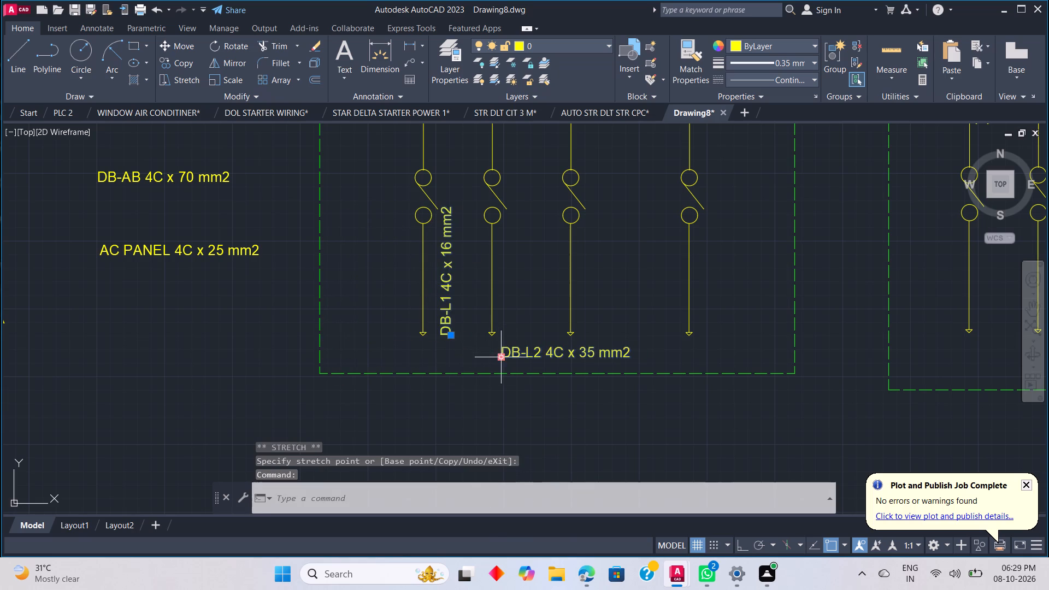
key(Escape)
click(502, 355)
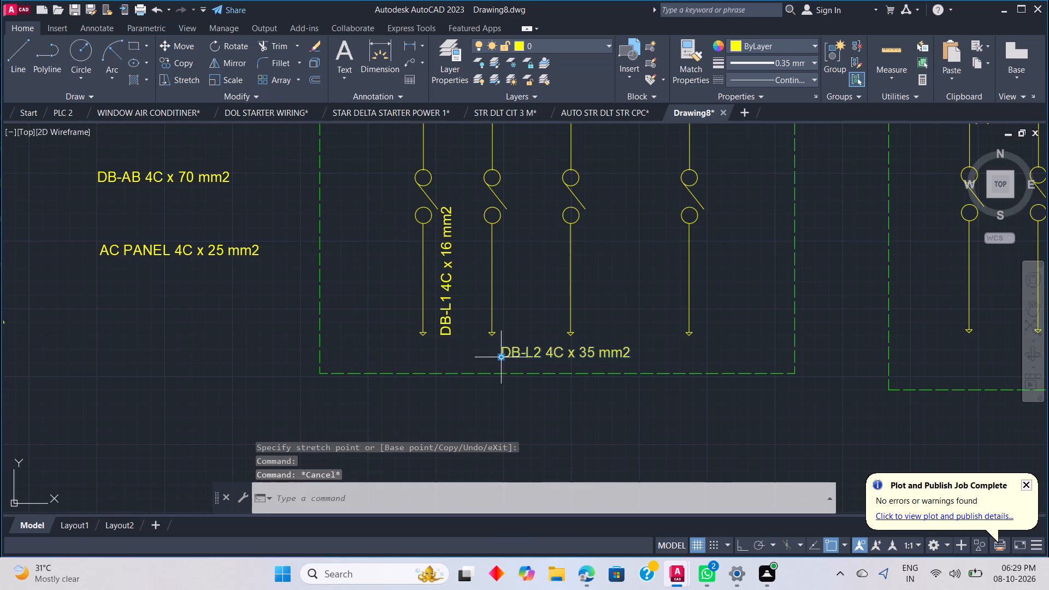
right_click(502, 355)
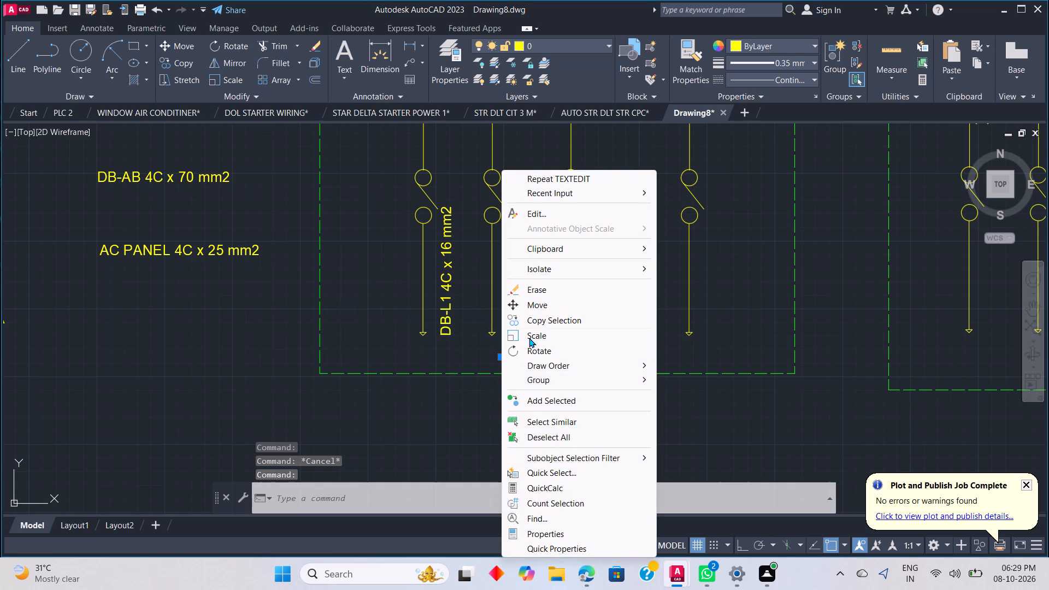
click(526, 347)
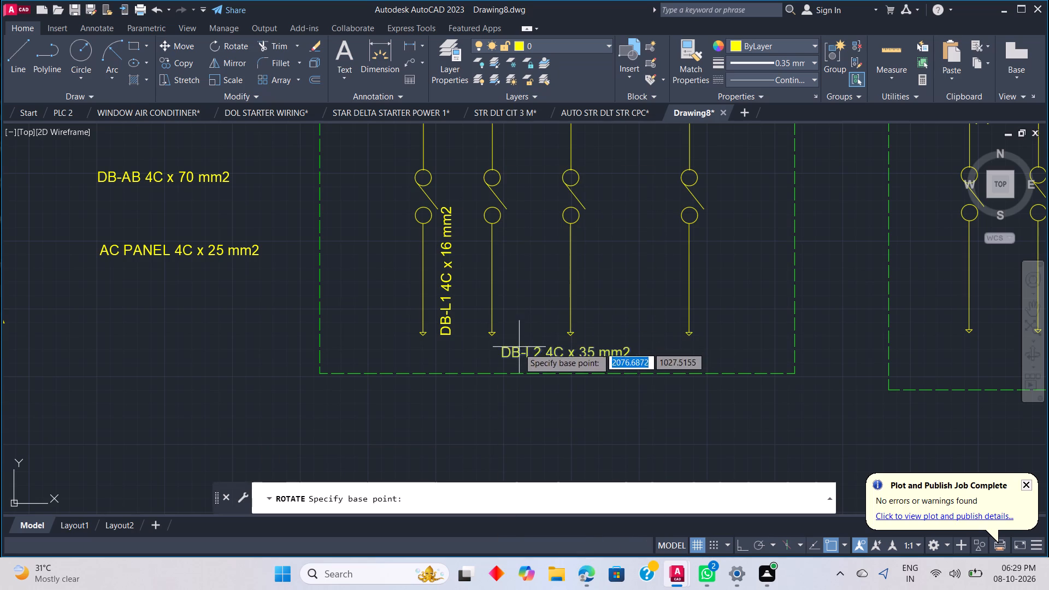
key(Escape)
click(510, 355)
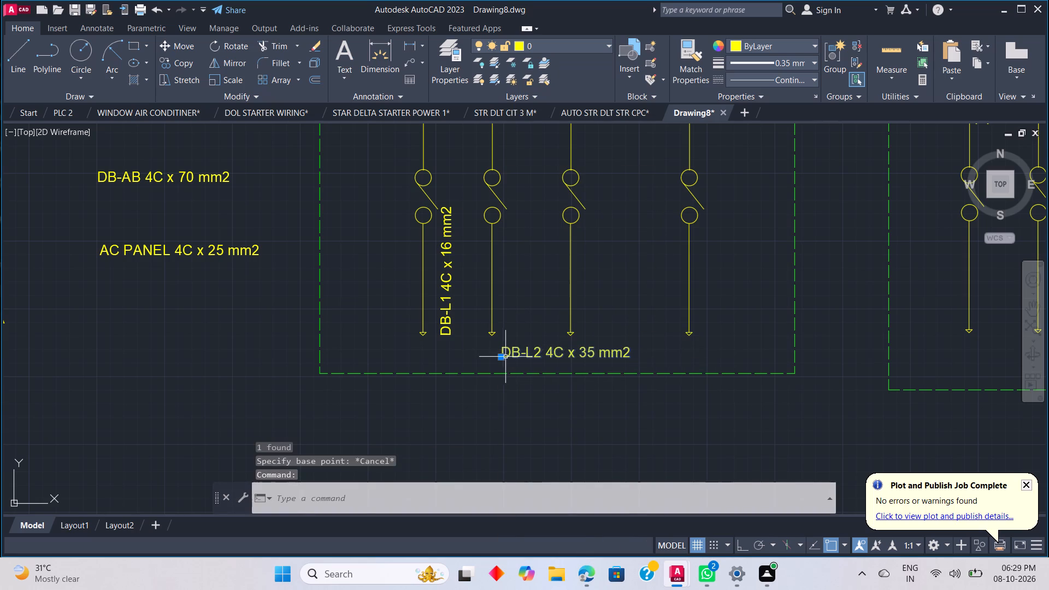
click(504, 357)
right_click(504, 357)
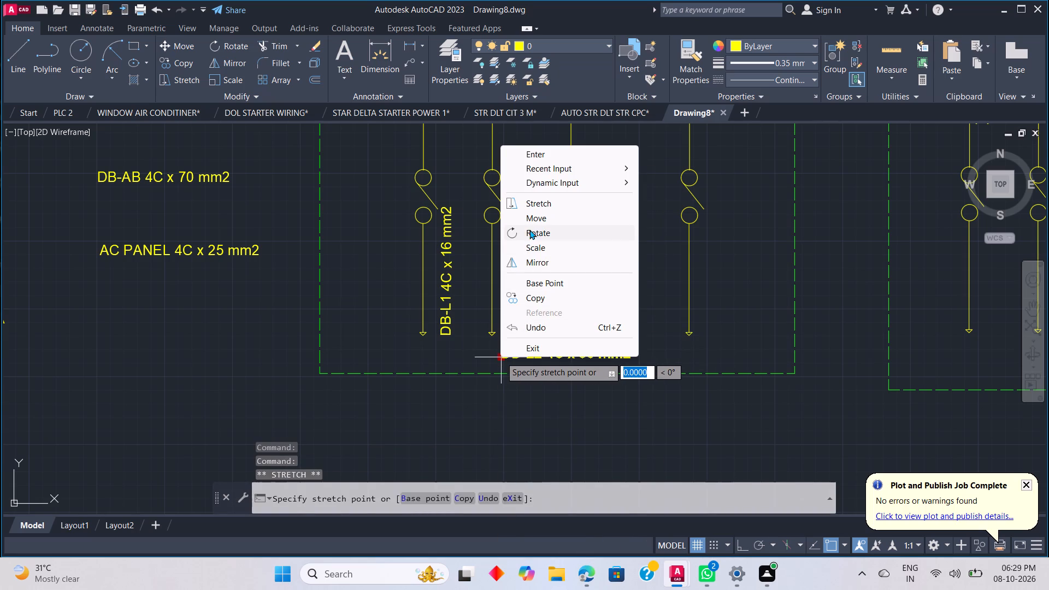
click(529, 228)
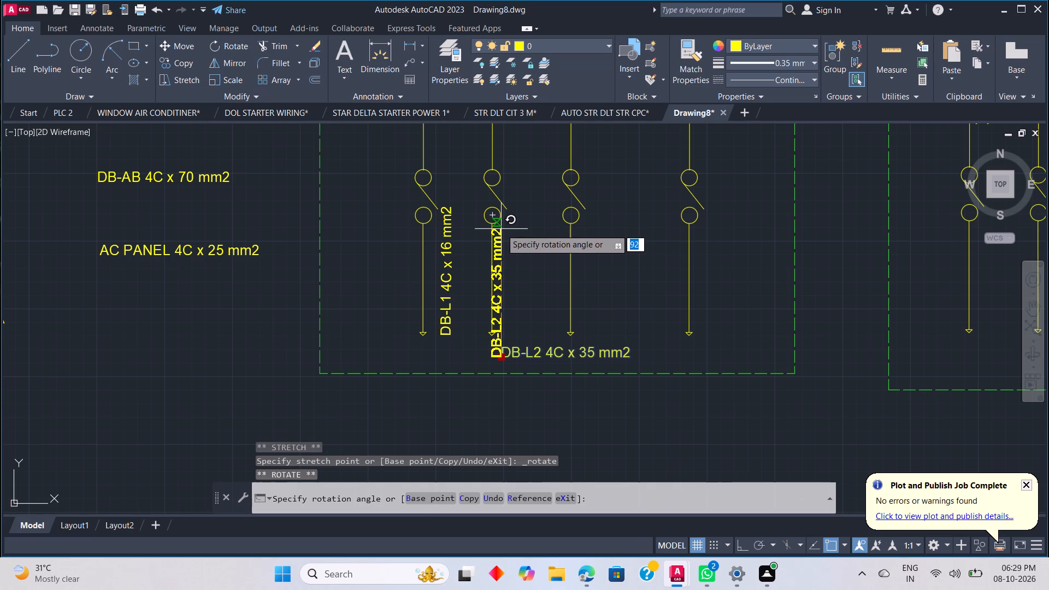
click(501, 229)
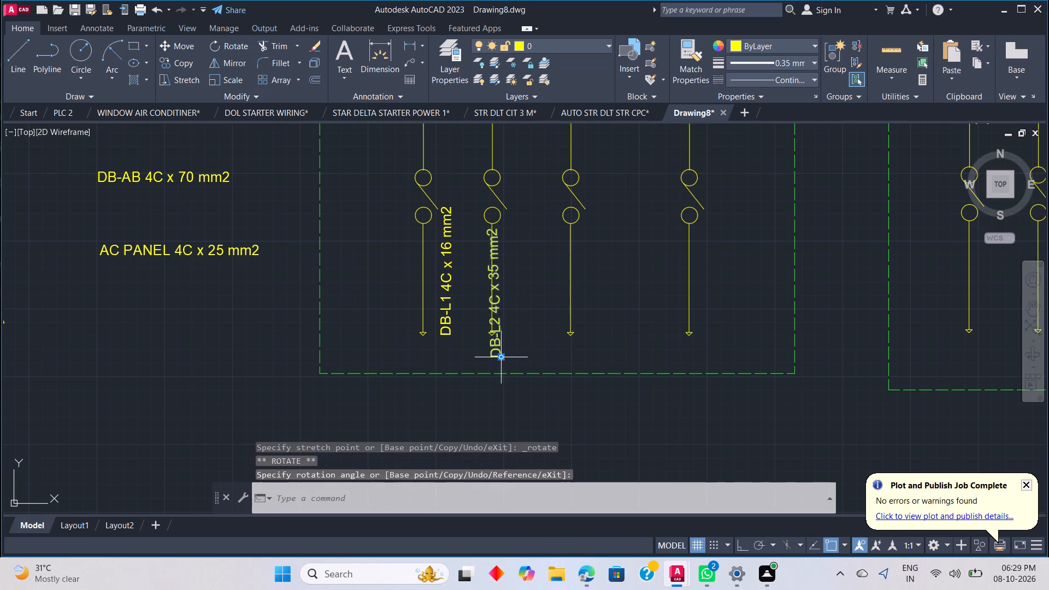
click(503, 357)
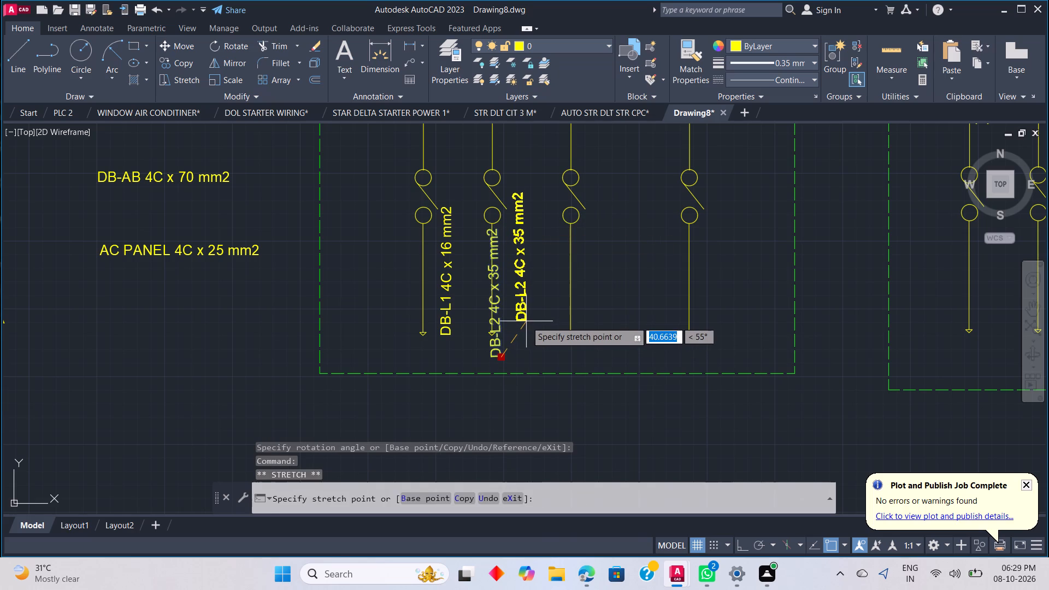
click(517, 366)
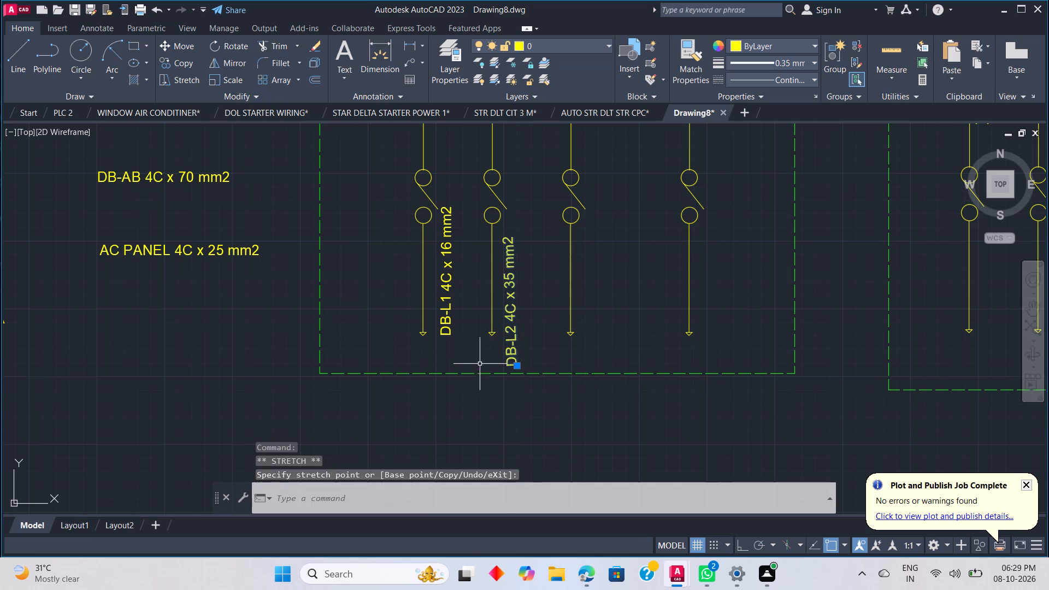
click(469, 359)
key(Escape)
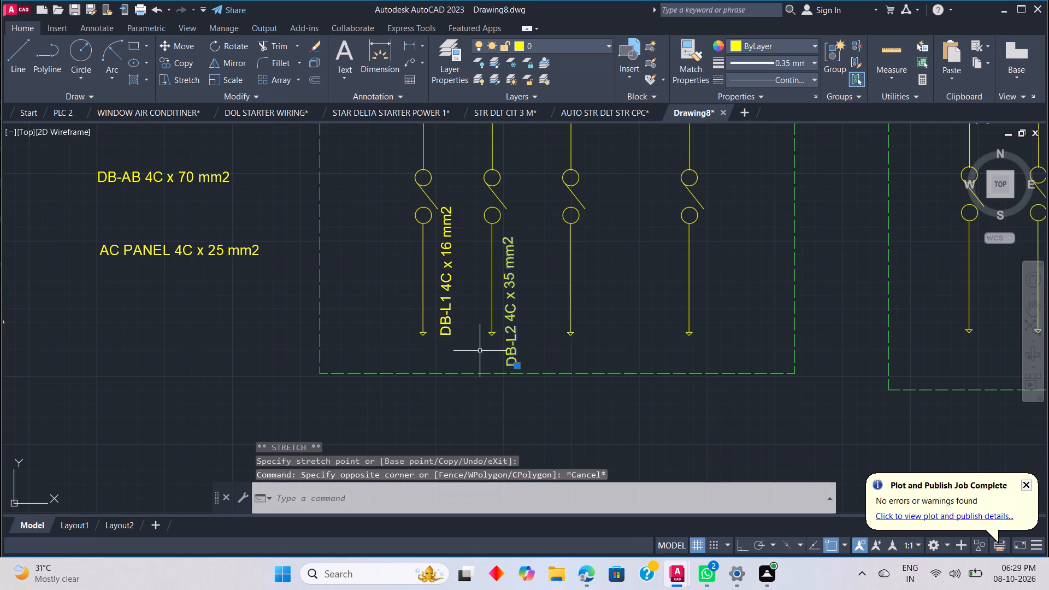
Move the vertical DB-L1 4C x 16 mm2 text down so its lower end lines up with the DB-L2 text.
click(451, 332)
click(451, 335)
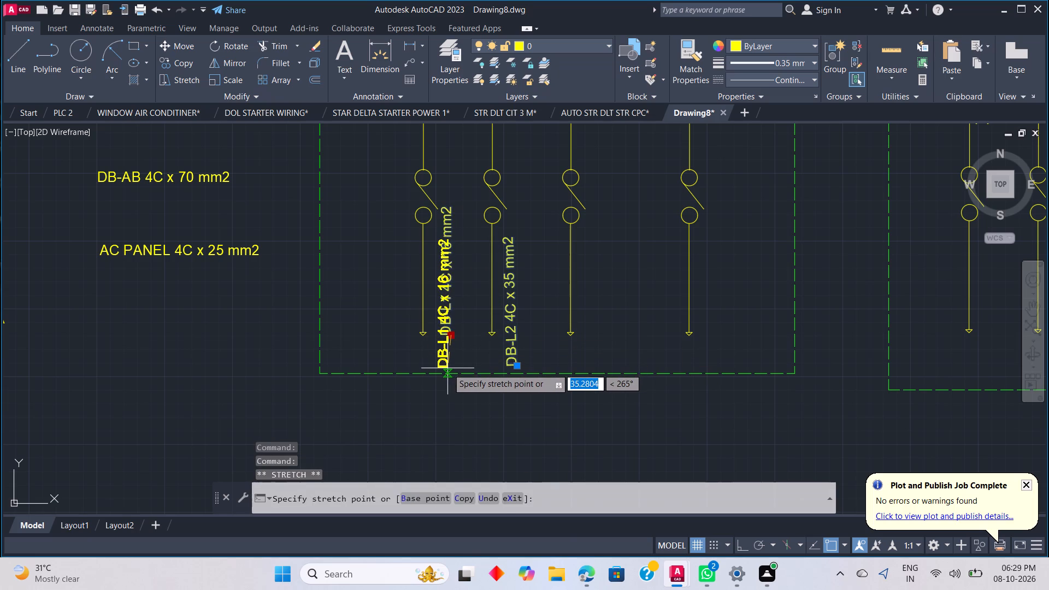
click(446, 364)
key(Escape)
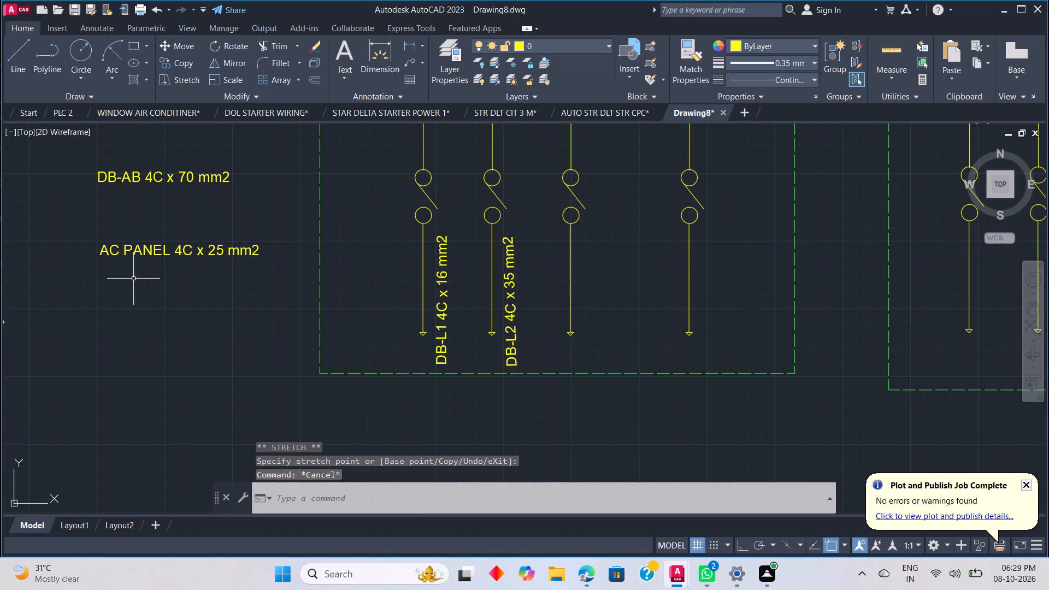
Rotate the AC PANEL 4C x 25 mm2 text about 90 degrees and place it vertically beside the F3 feeder line in the 125A enclosure.
click(109, 255)
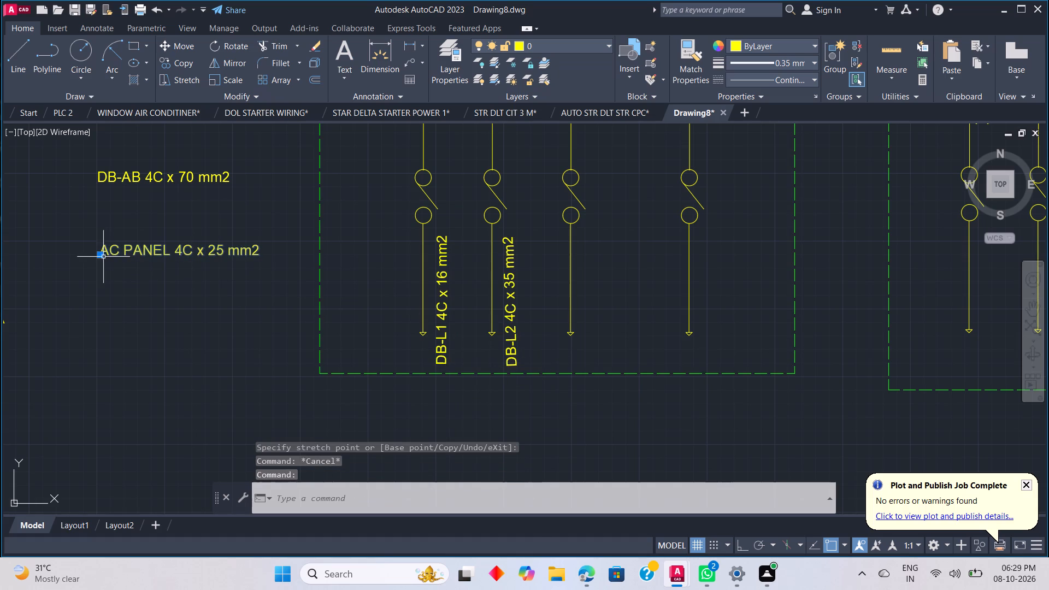
click(103, 256)
right_click(103, 256)
click(147, 341)
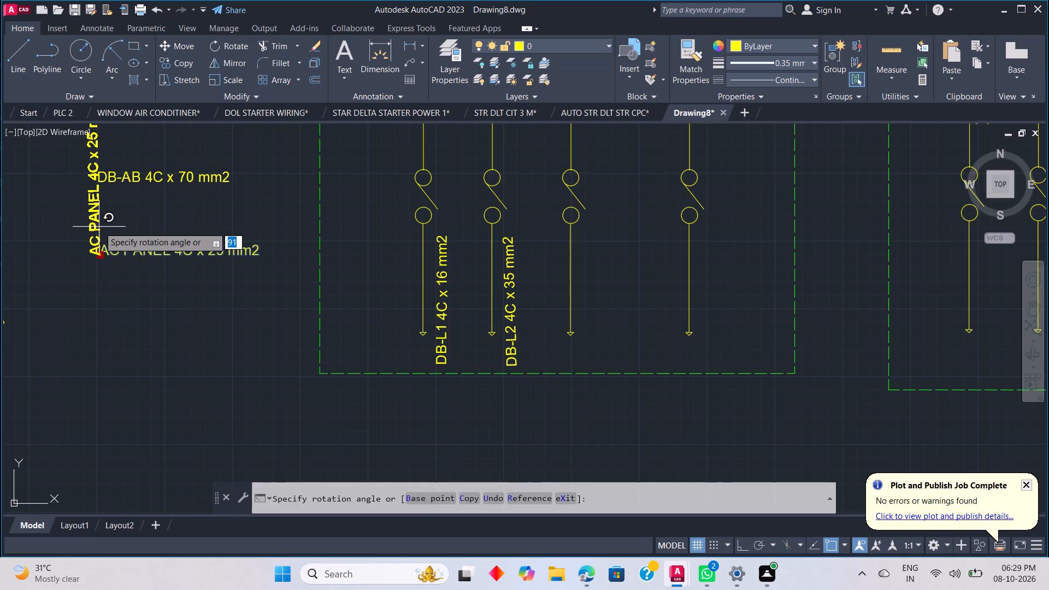
click(99, 227)
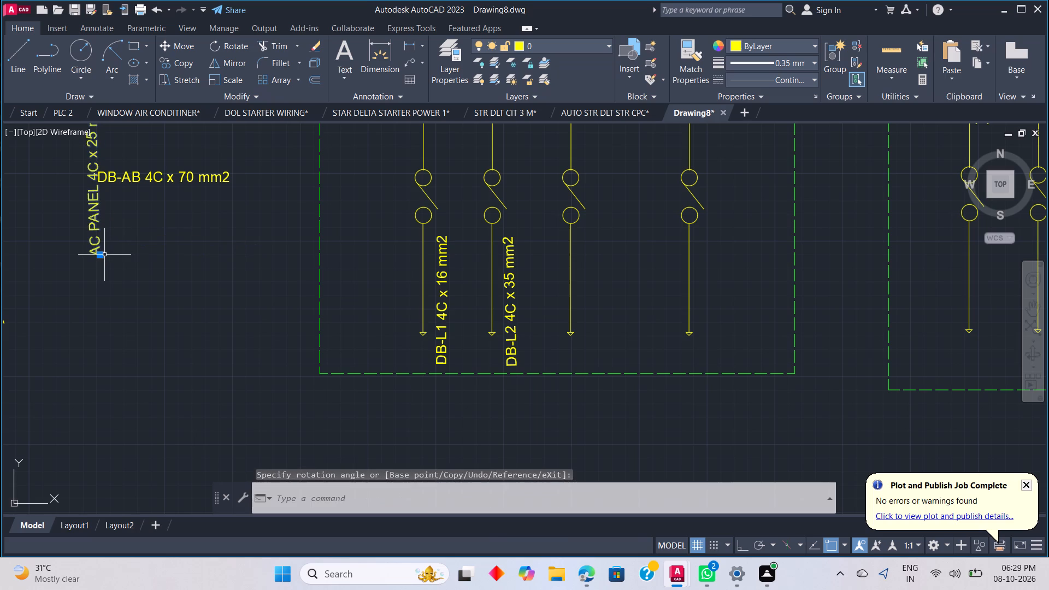
click(104, 255)
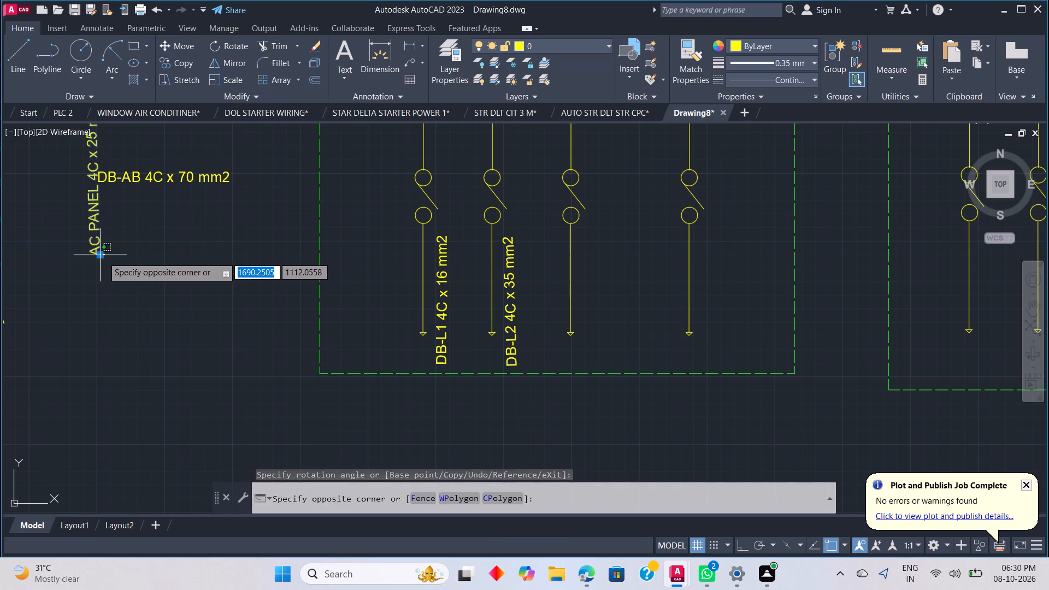
click(103, 257)
drag(103, 257, 159, 266)
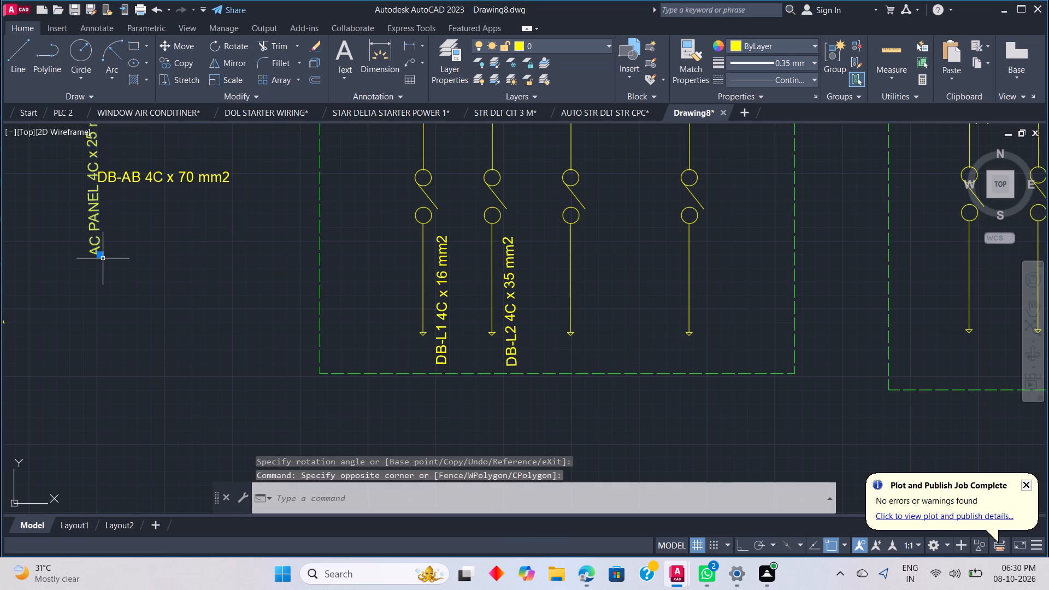
click(102, 256)
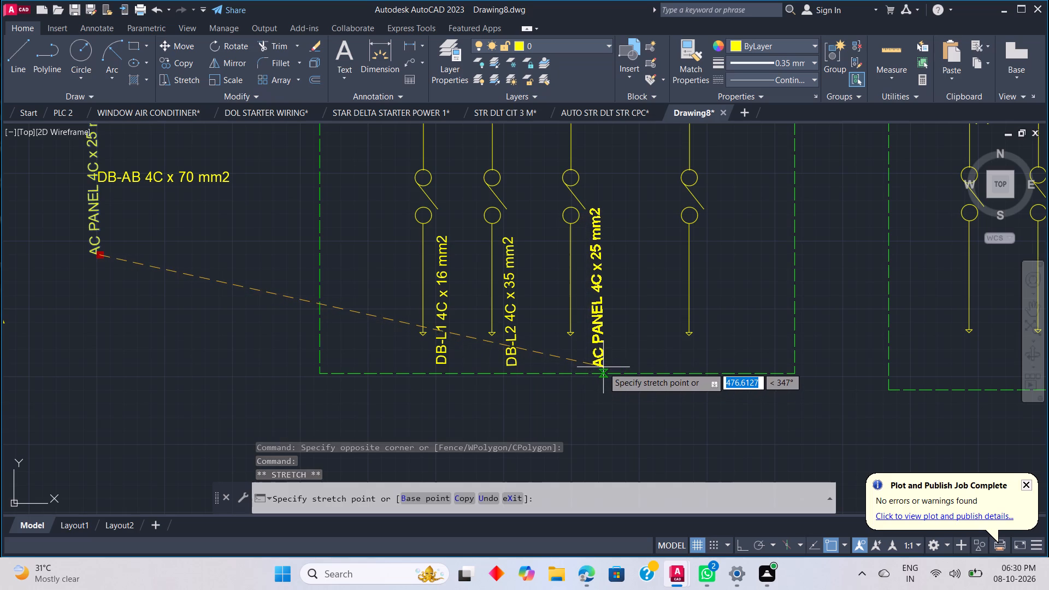
scroll(603, 367, up, 1)
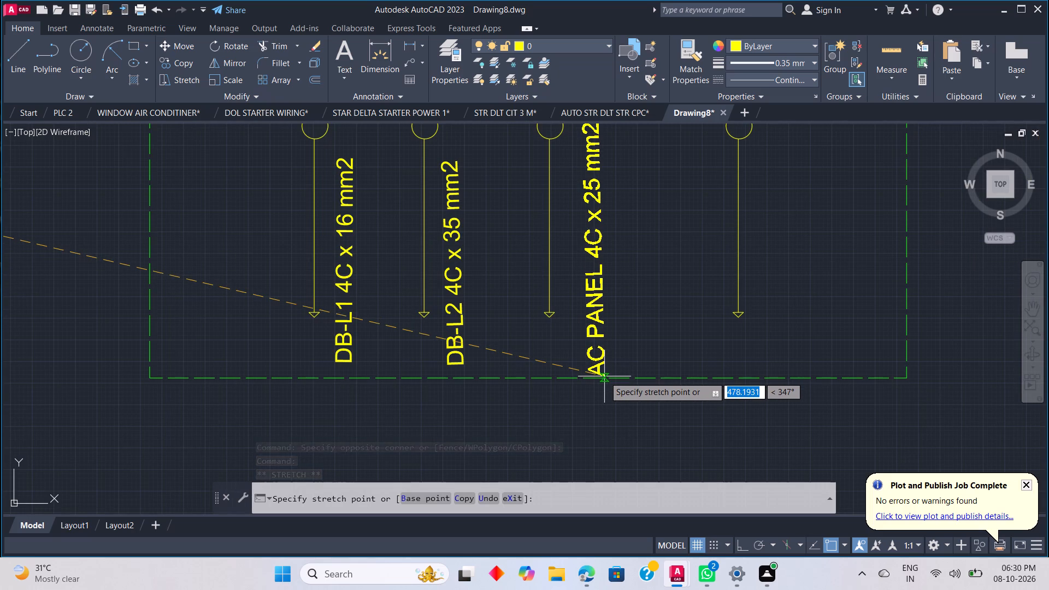
click(604, 364)
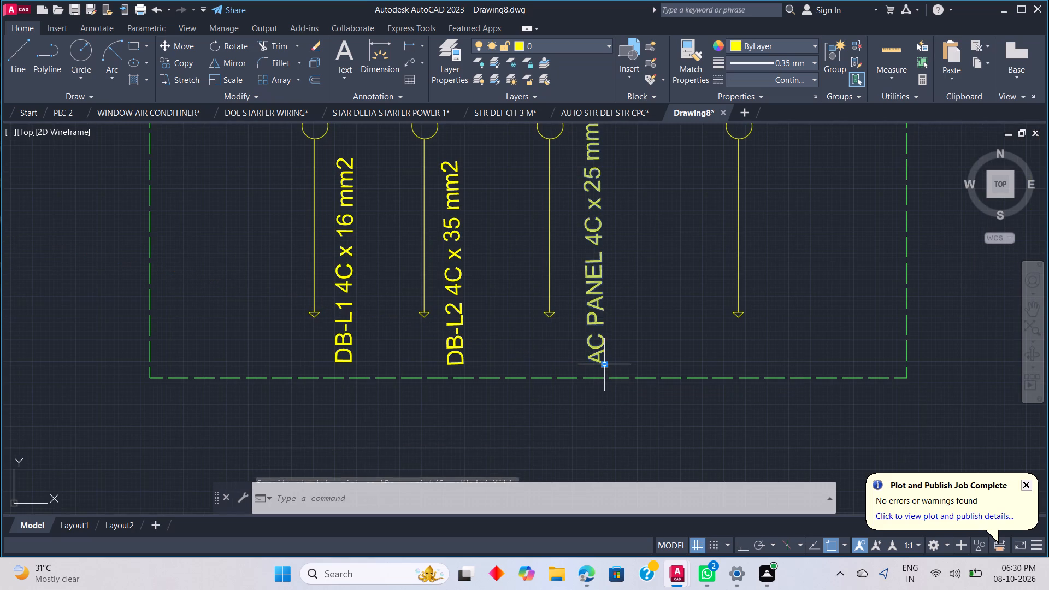
key(Escape)
Rotate the DB-AB 4C x 70 mm2 text 90 degrees using Ortho and place it vertically beside the F4 feeder line in the 125A enclosure.
scroll(655, 357, down, 3)
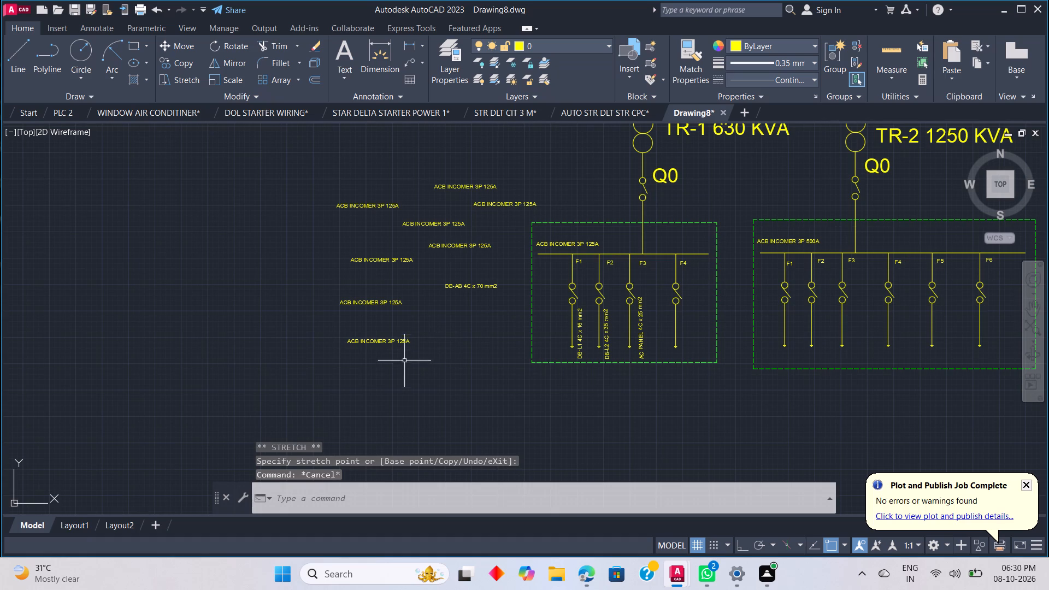
click(448, 284)
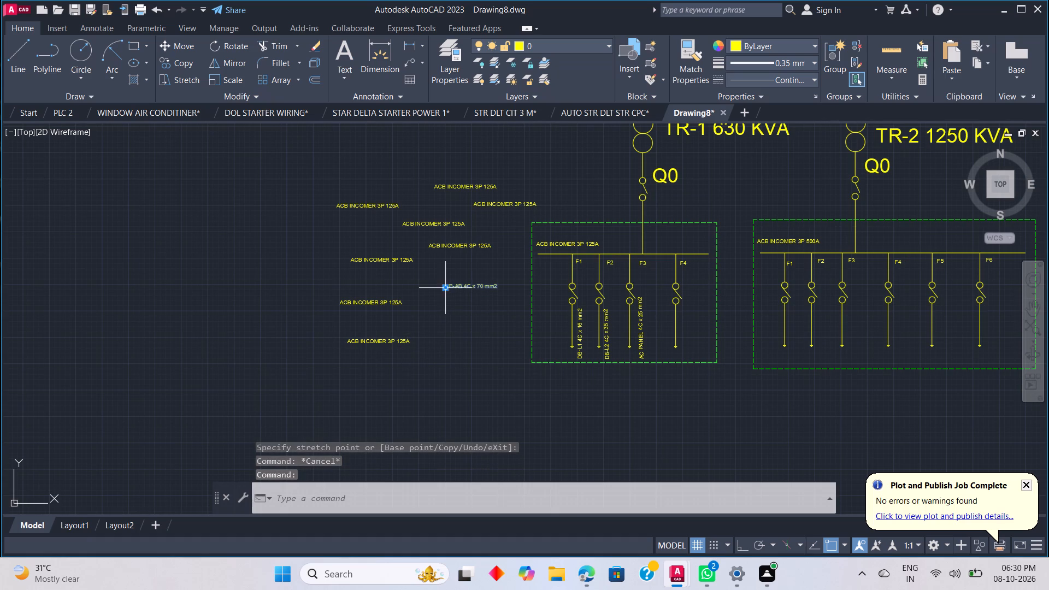
click(444, 286)
right_click(444, 286)
click(478, 368)
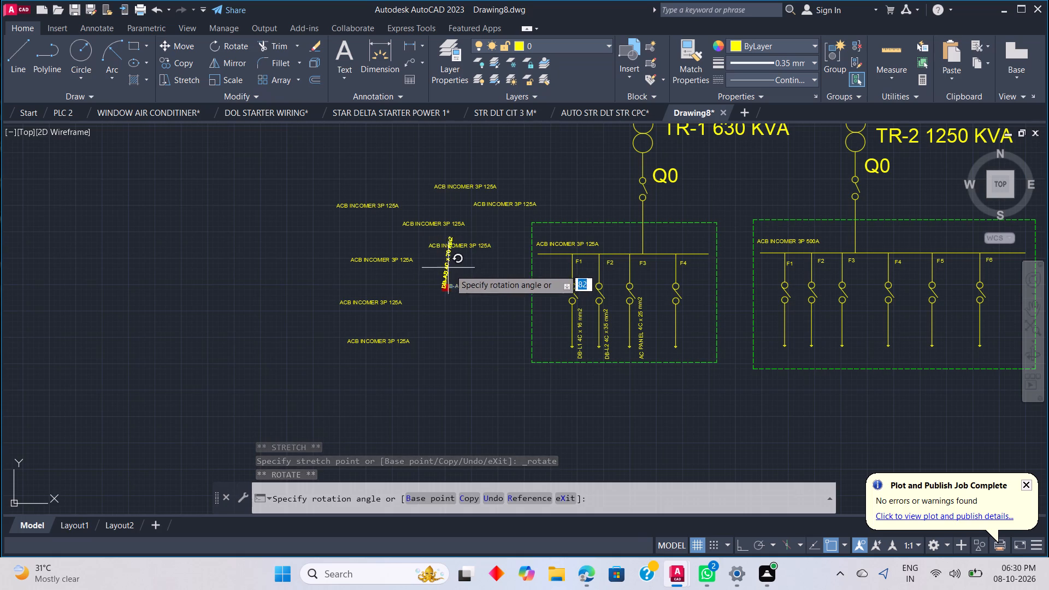
click(738, 542)
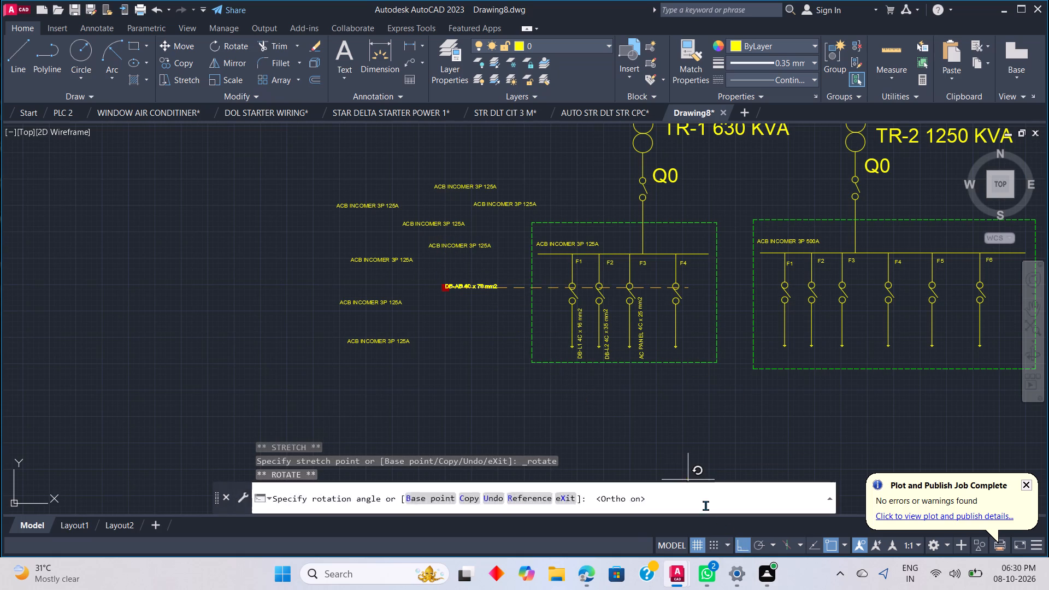
click(463, 250)
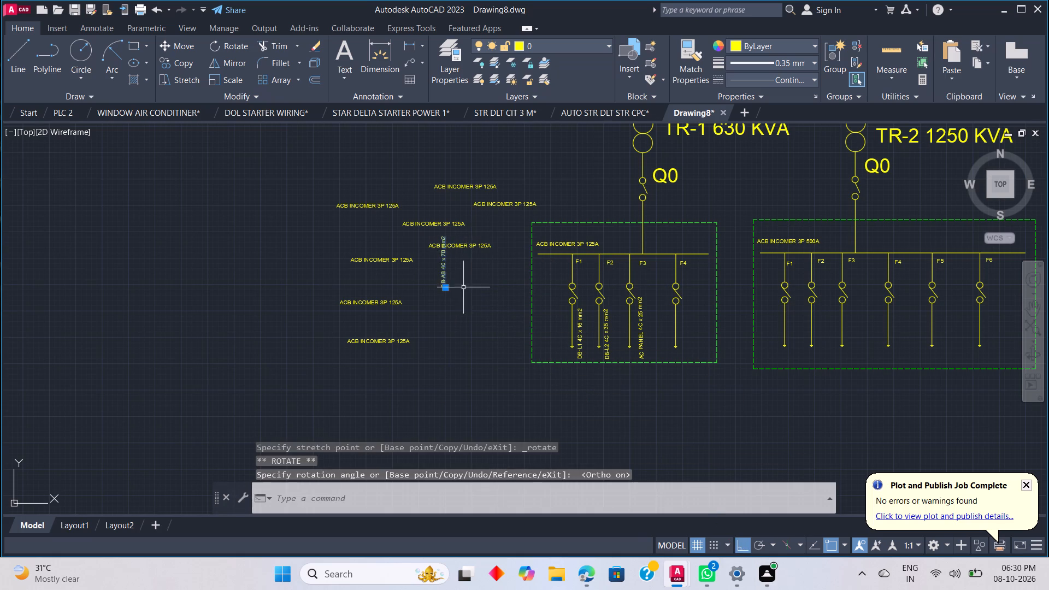
click(446, 288)
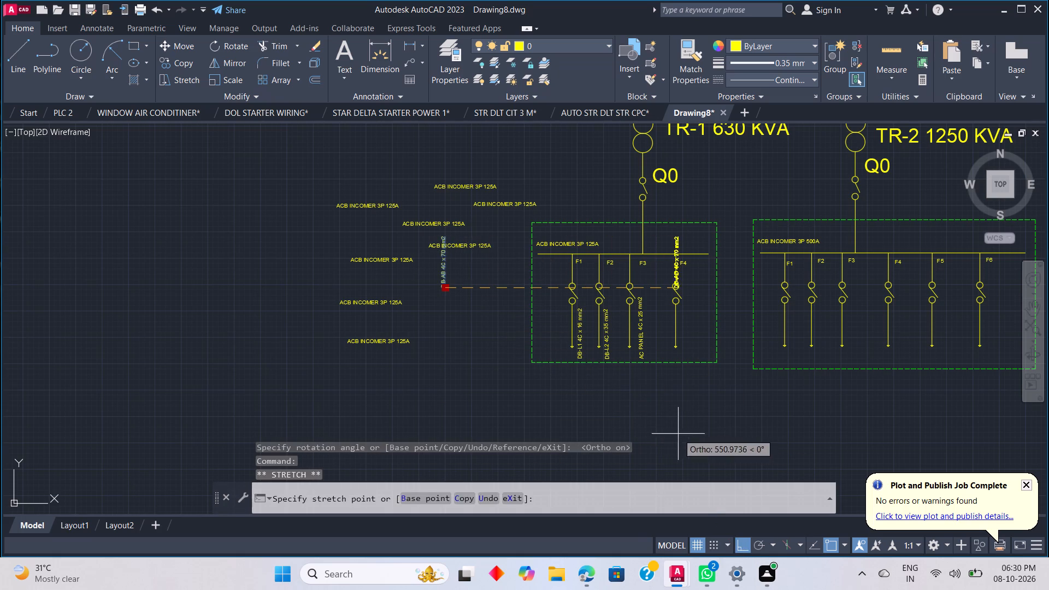
click(741, 541)
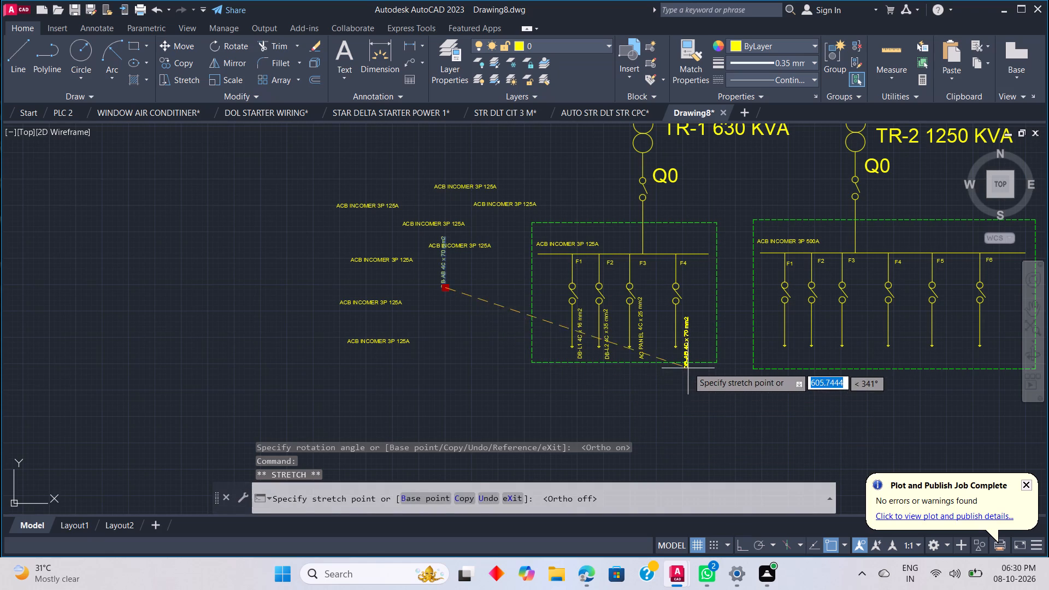
scroll(688, 357, up, 1)
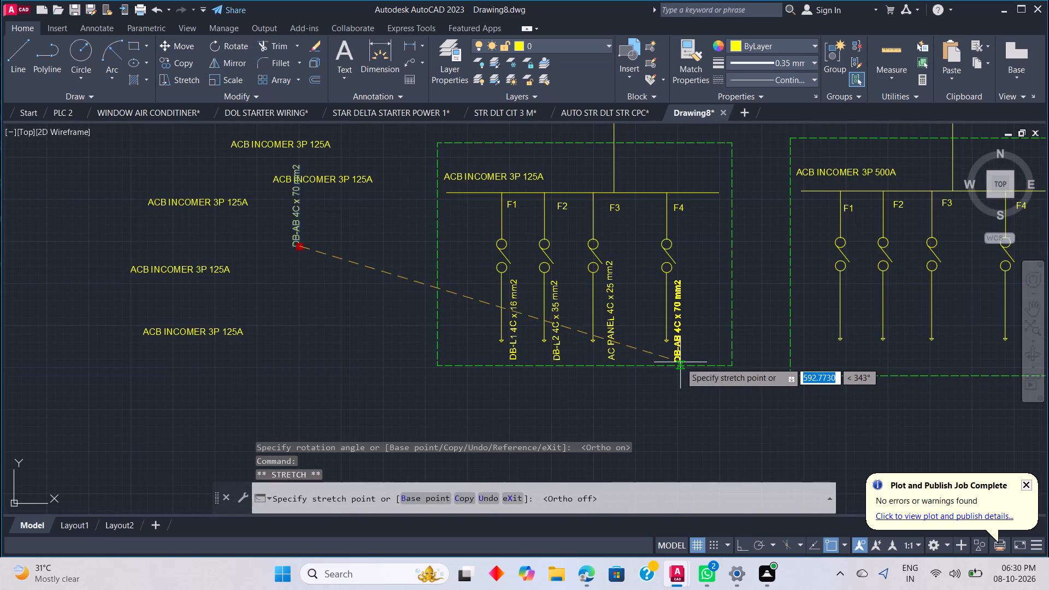
scroll(680, 362, up, 2)
click(680, 362)
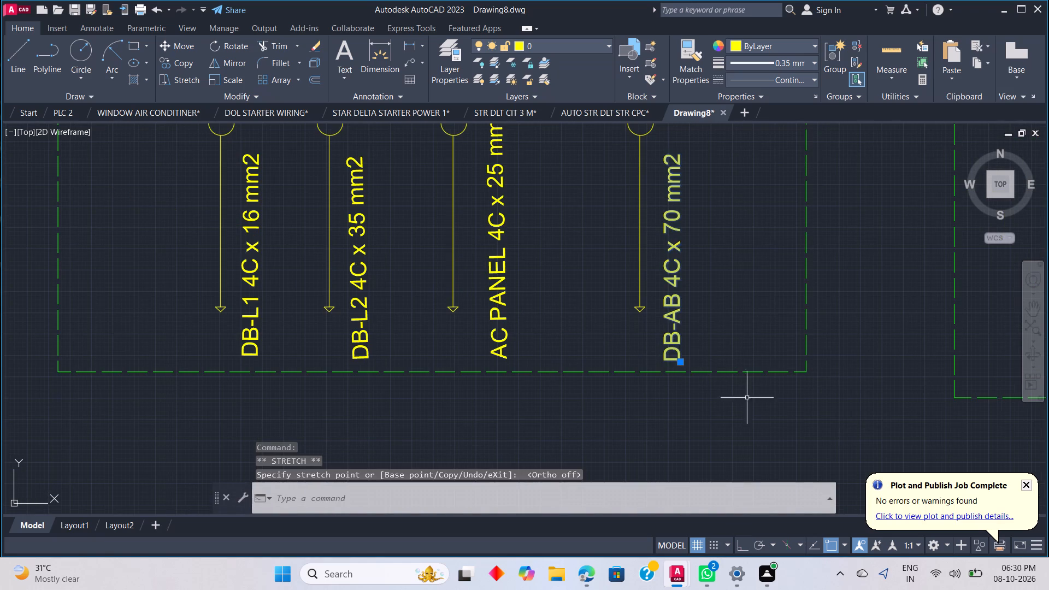
scroll(749, 410, down, 2)
key(Escape)
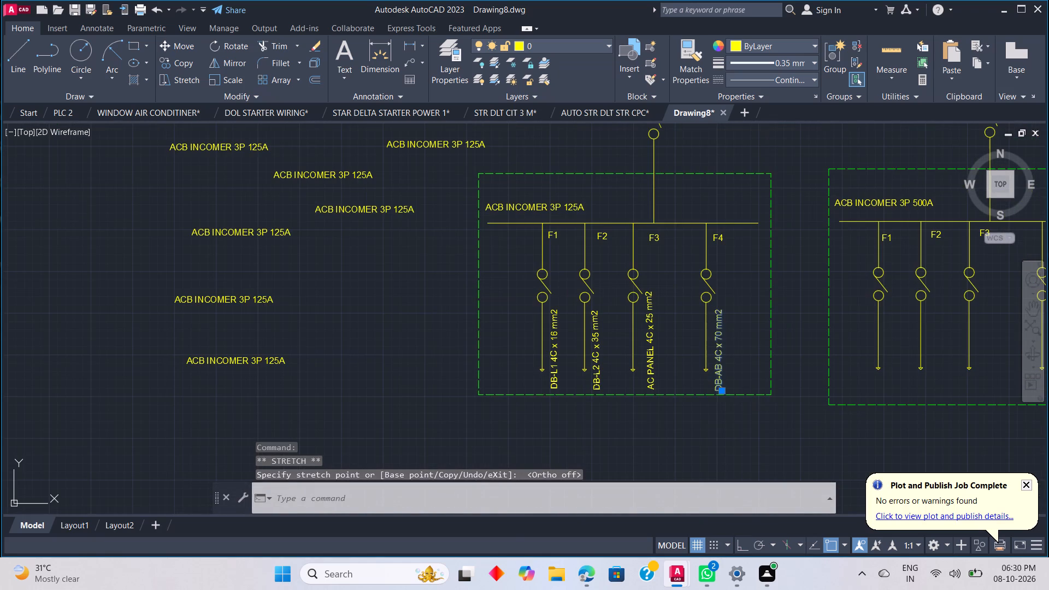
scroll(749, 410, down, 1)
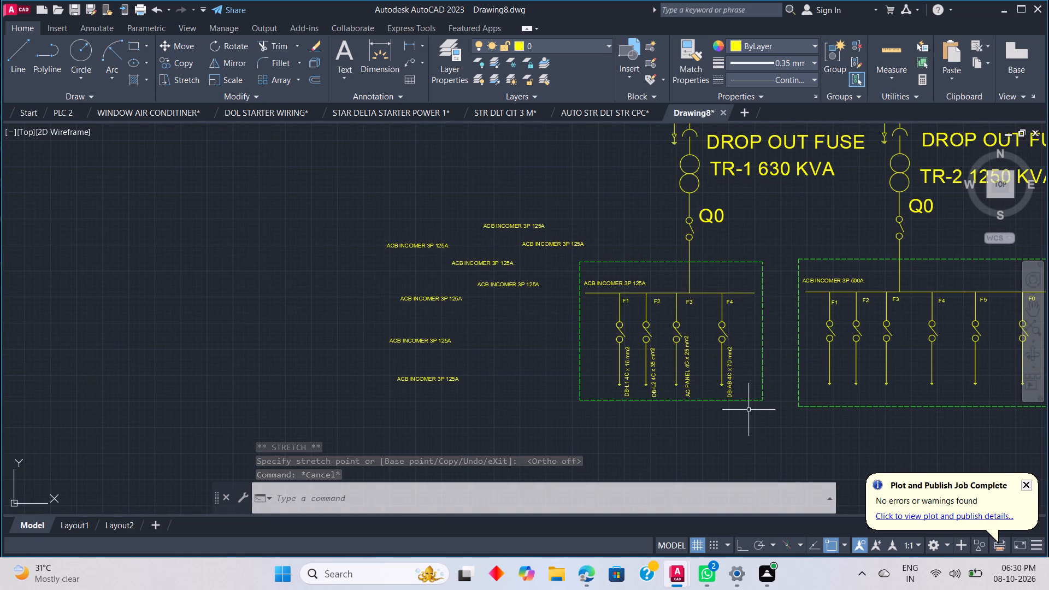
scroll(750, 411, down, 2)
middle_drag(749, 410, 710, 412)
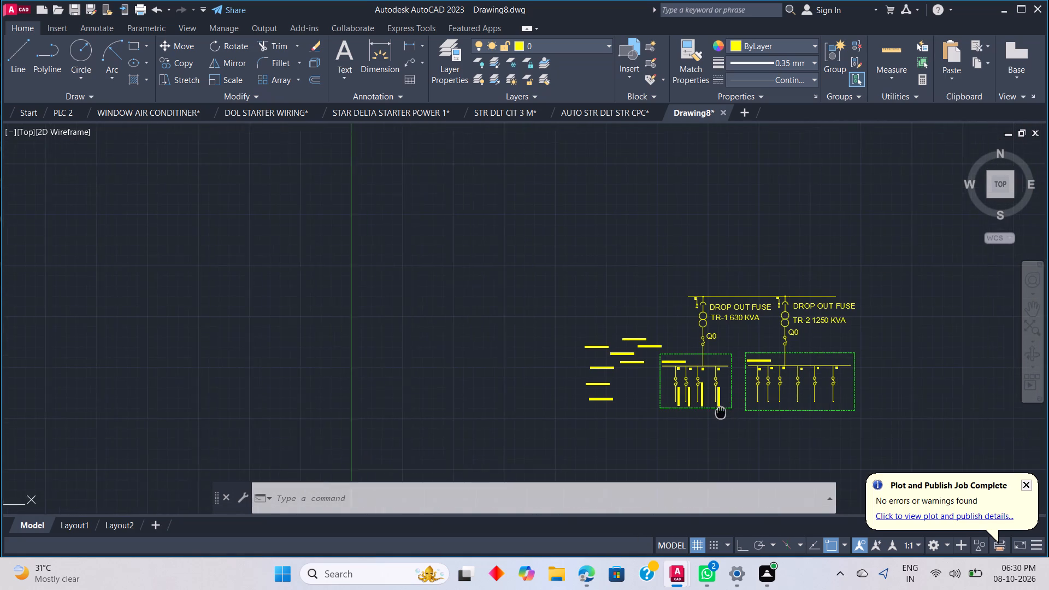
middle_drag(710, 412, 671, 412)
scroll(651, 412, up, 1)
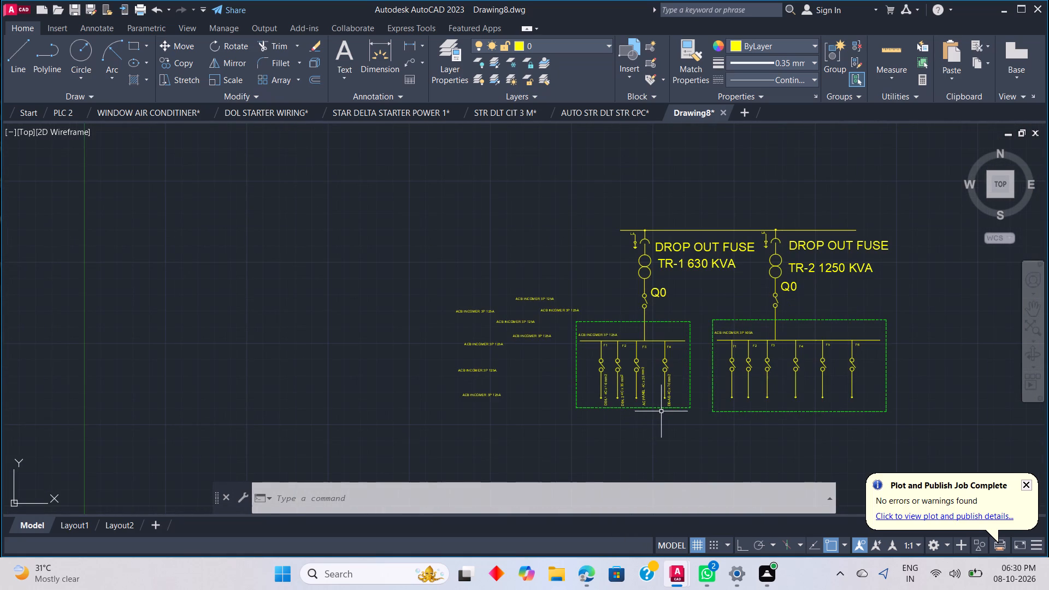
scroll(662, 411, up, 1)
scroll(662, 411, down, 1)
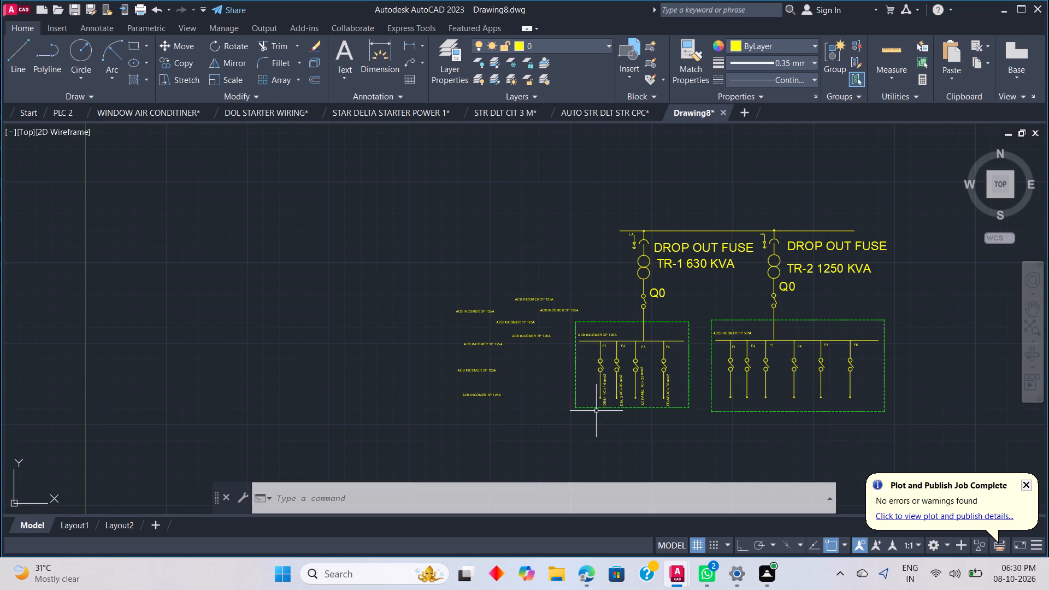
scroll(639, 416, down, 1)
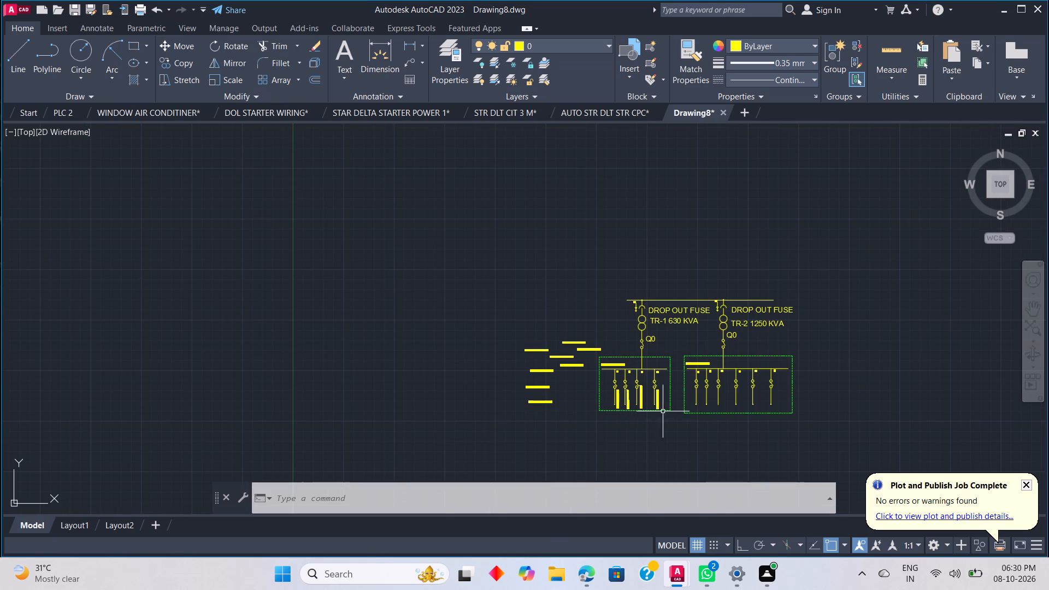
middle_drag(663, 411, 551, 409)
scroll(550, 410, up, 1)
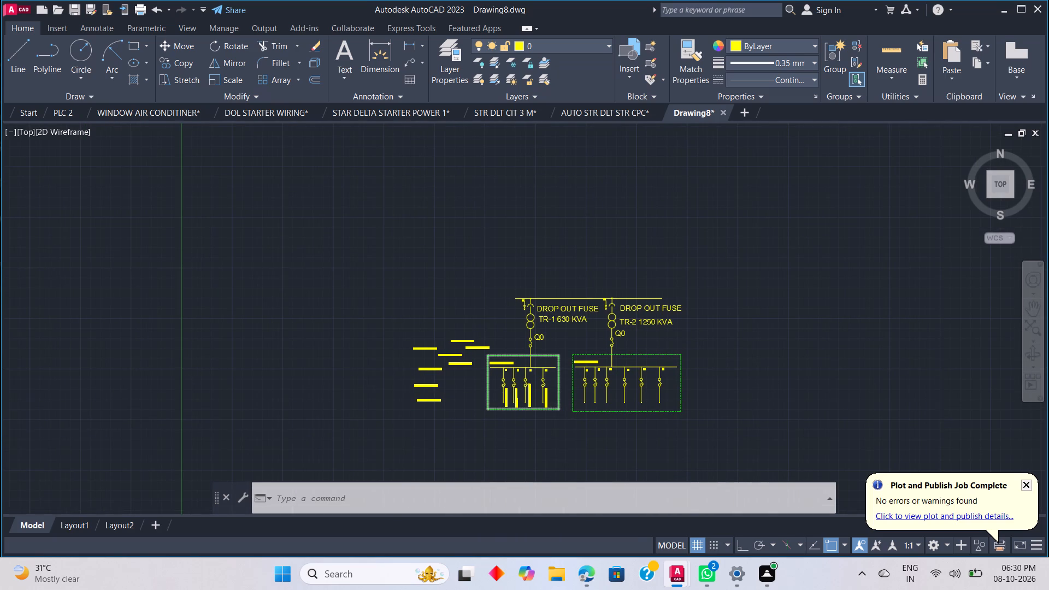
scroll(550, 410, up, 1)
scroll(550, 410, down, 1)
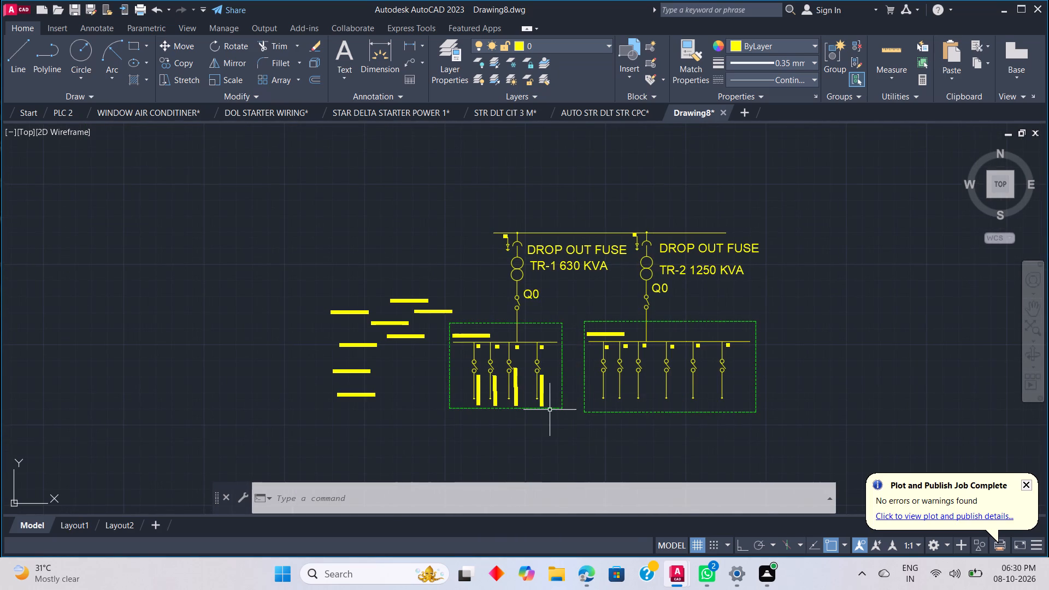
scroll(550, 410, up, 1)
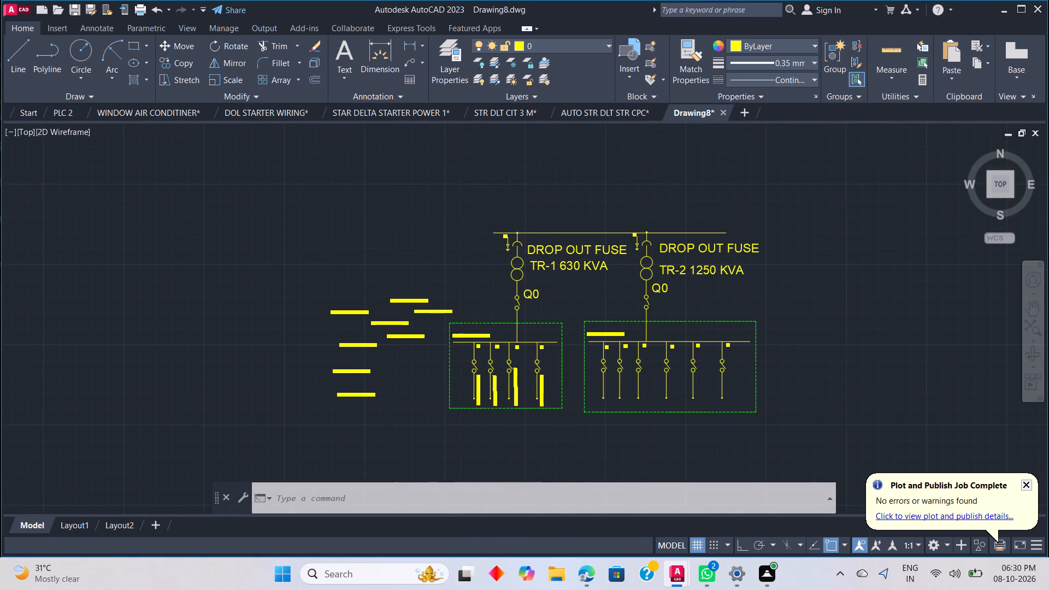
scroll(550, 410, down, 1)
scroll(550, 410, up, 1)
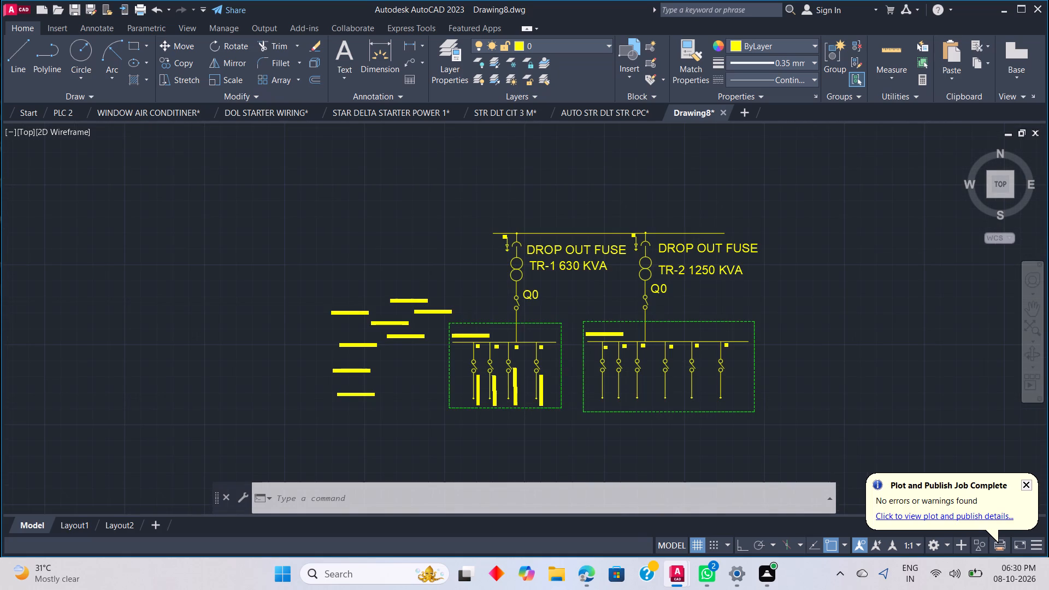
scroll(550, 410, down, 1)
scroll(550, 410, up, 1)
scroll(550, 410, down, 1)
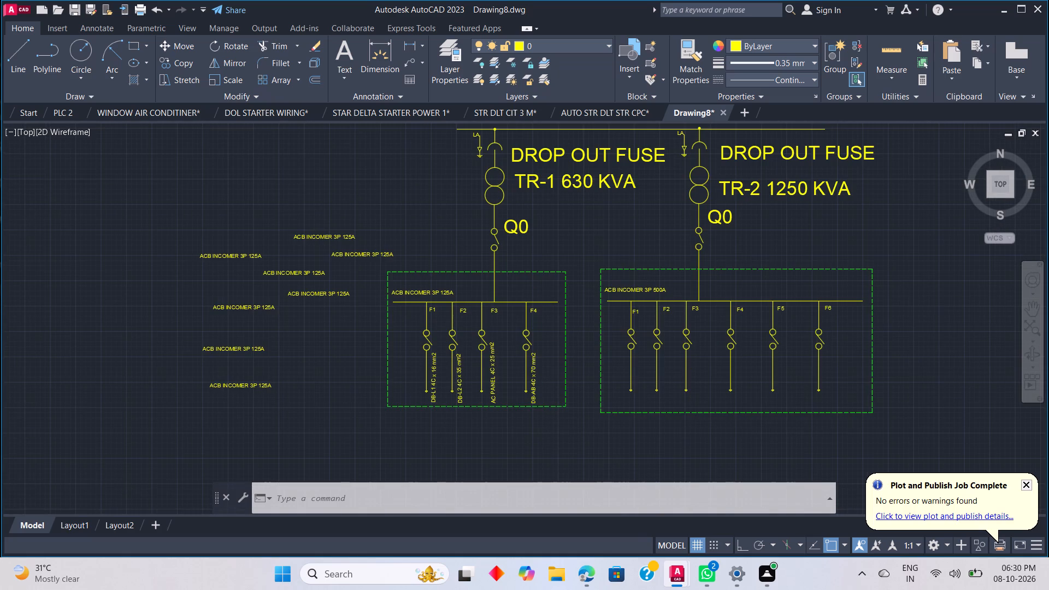
Move the vertical DB-AB 4C x 70 mm2 text up about 7 units, away from the enclosure's bottom edge.
scroll(550, 410, up, 1)
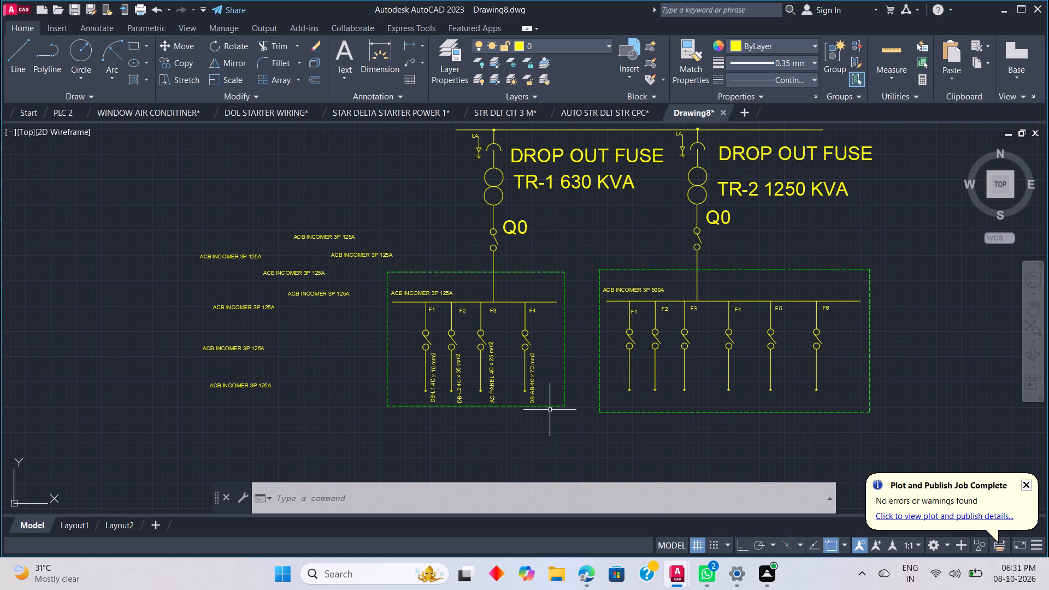
scroll(550, 410, up, 4)
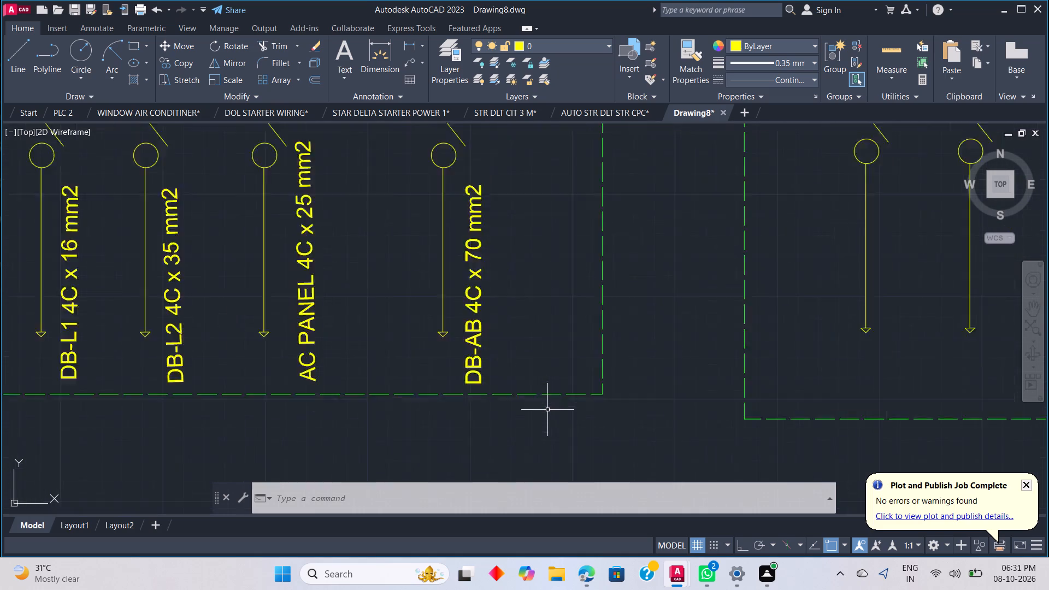
scroll(450, 328, up, 1)
scroll(450, 366, down, 2)
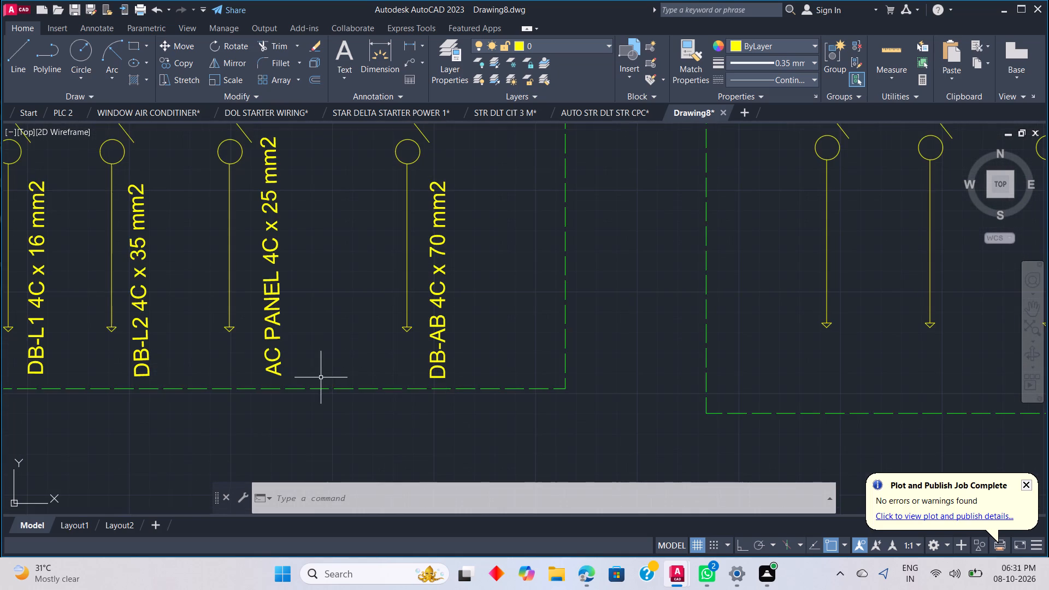
scroll(493, 353, up, 1)
click(414, 386)
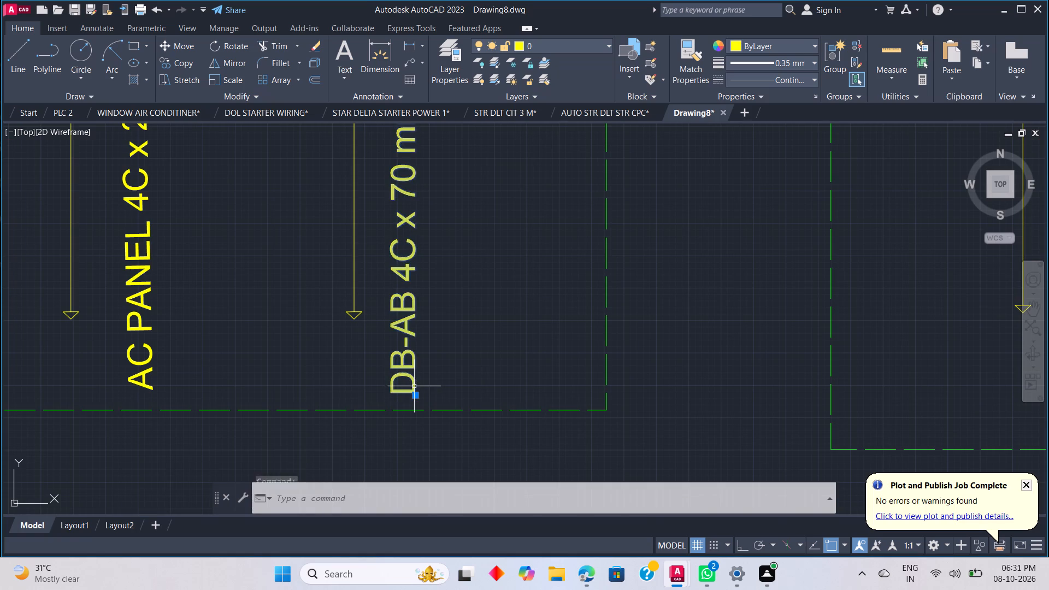
click(418, 392)
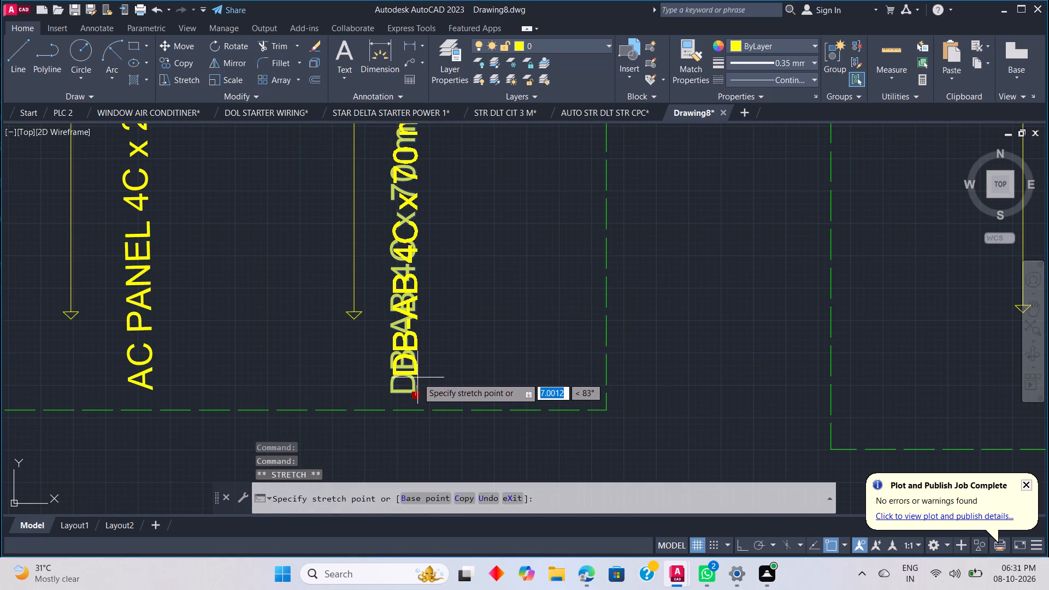
click(417, 377)
Move the vertical AC PANEL 4C x 25 mm2 text beside F3 up slightly, away from the enclosure's bottom edge.
click(152, 391)
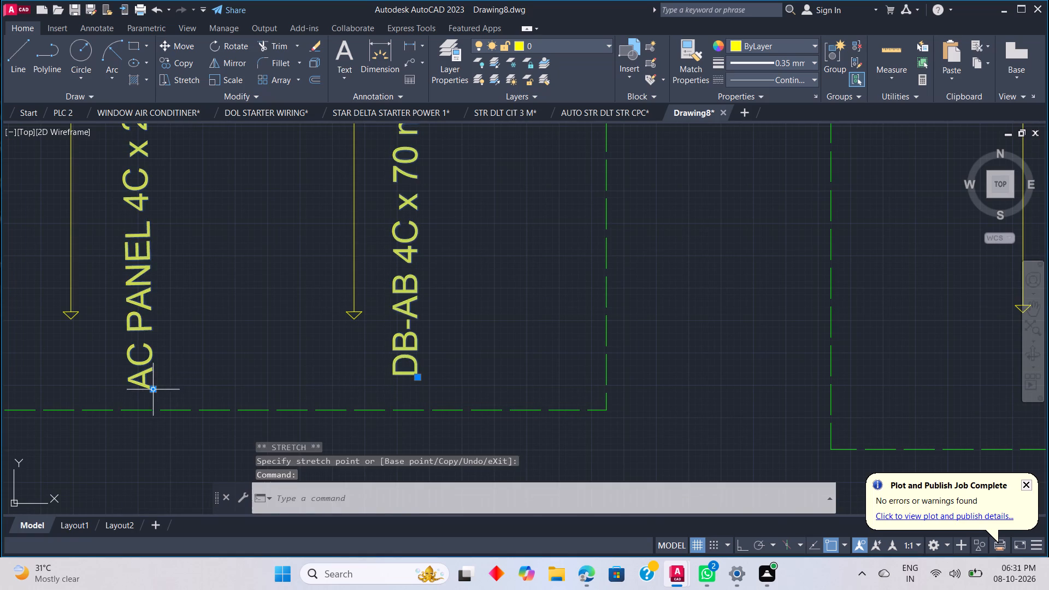
click(152, 391)
click(152, 387)
click(152, 387)
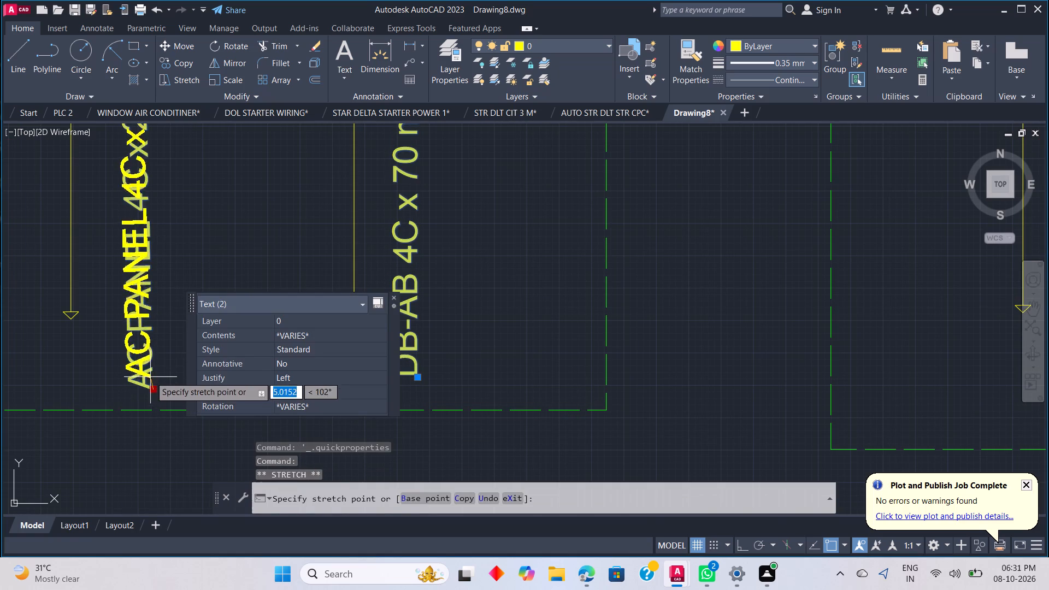
click(152, 364)
click(182, 375)
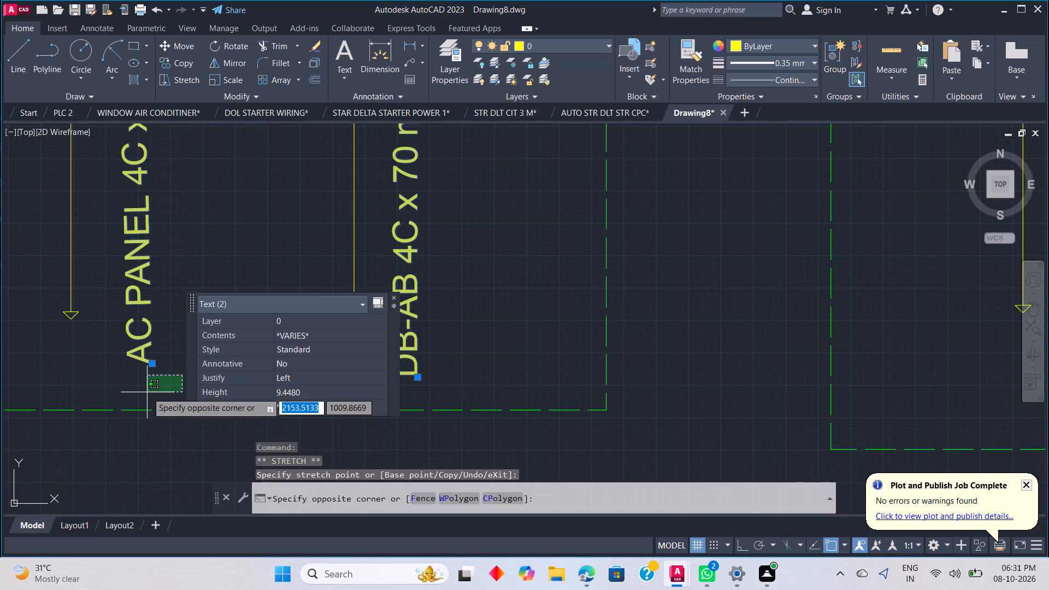
key(Escape)
key(Escape)
Shift the vertical DB-AB 4C x 70 mm2 text beside F4 up twice, by about 4 and about 7 units.
scroll(92, 369, down, 2)
middle_click(102, 363)
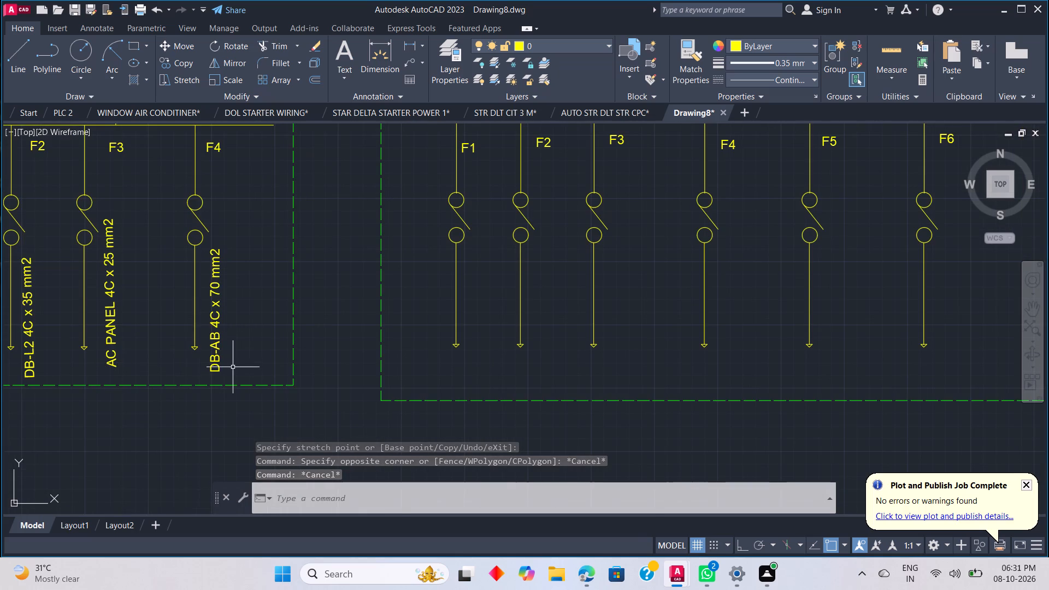
click(218, 369)
click(219, 370)
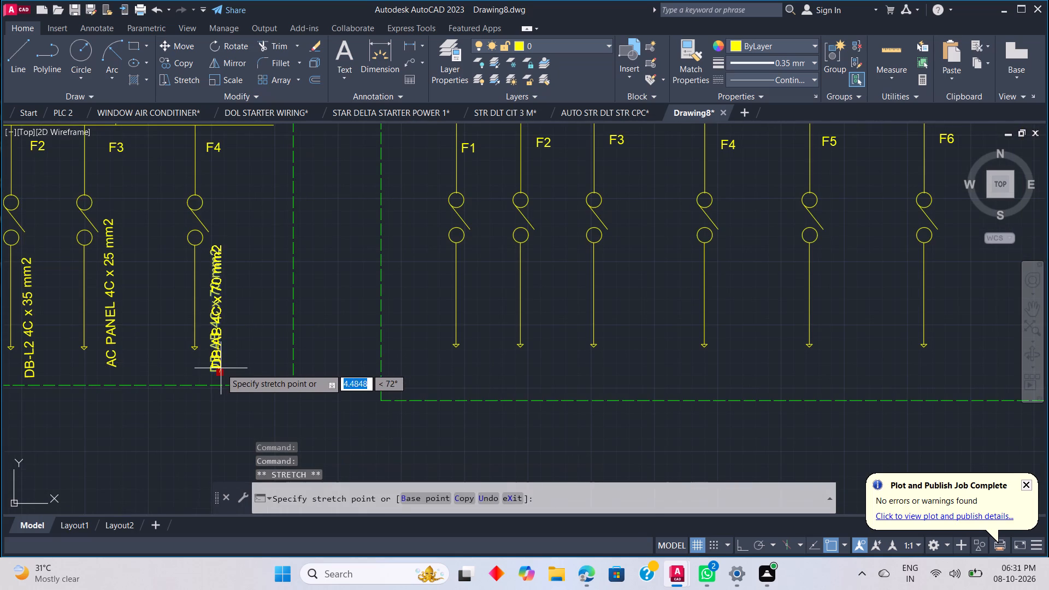
click(221, 369)
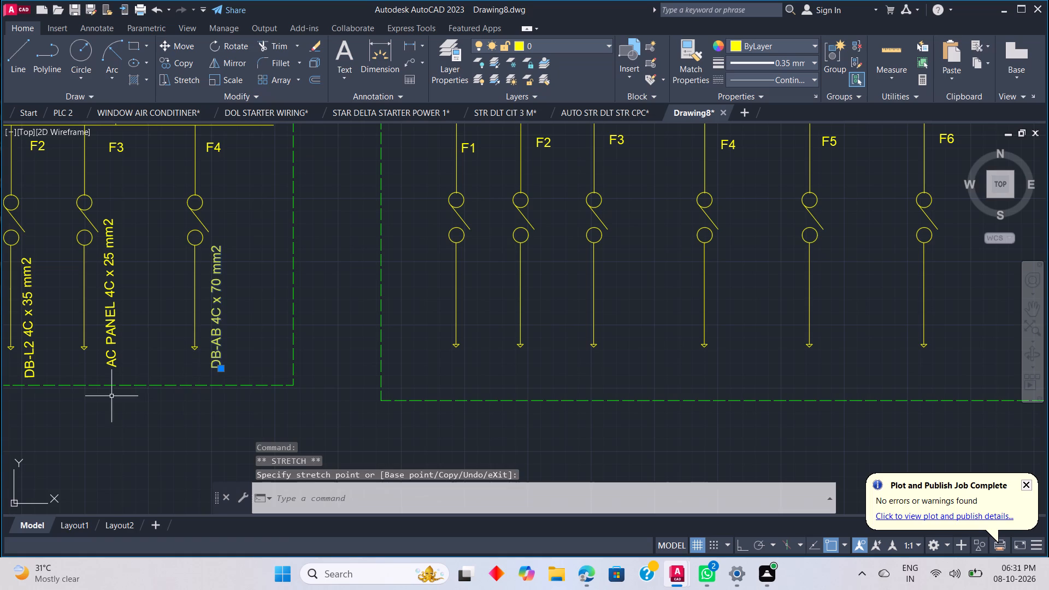
click(219, 367)
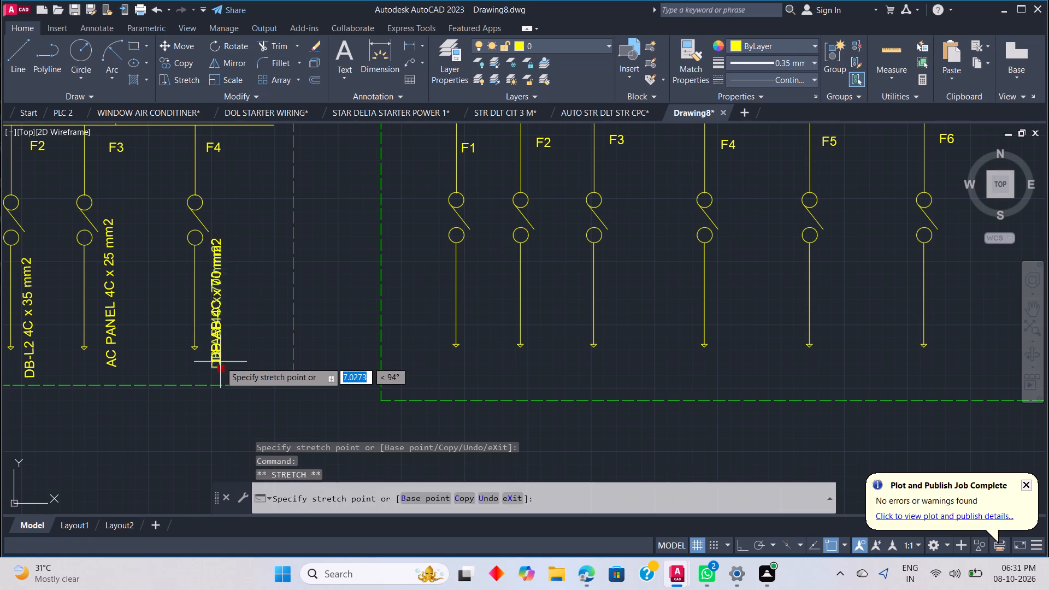
click(220, 362)
Move the vertical DB-L2 4C x 35 mm2 text up so its lower end is roughly level with the F3 and F4 labels.
scroll(117, 370, down, 2)
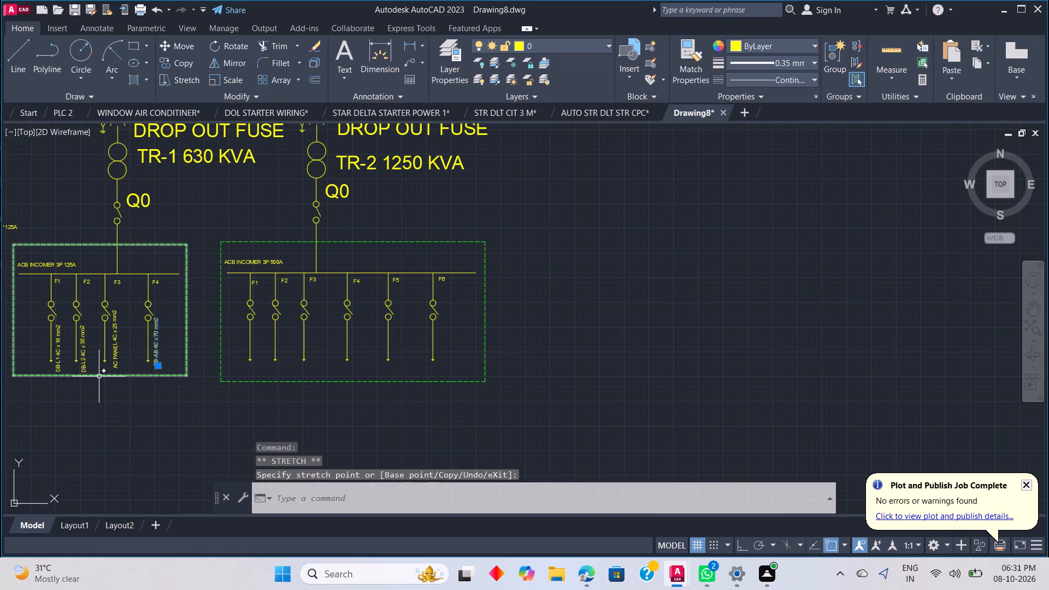
middle_drag(99, 376, 170, 422)
scroll(186, 426, up, 2)
click(105, 402)
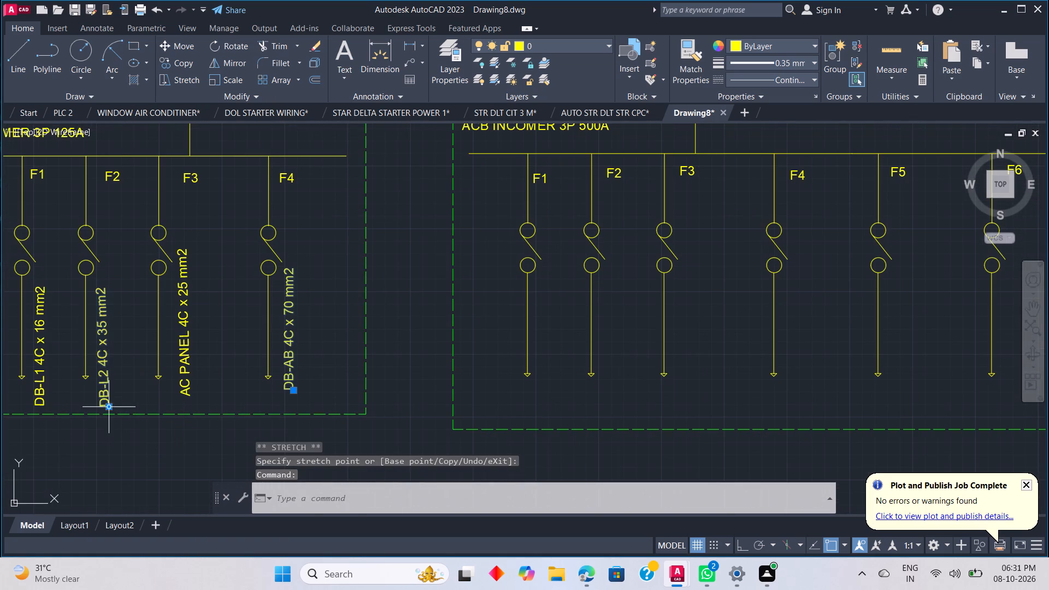
click(111, 409)
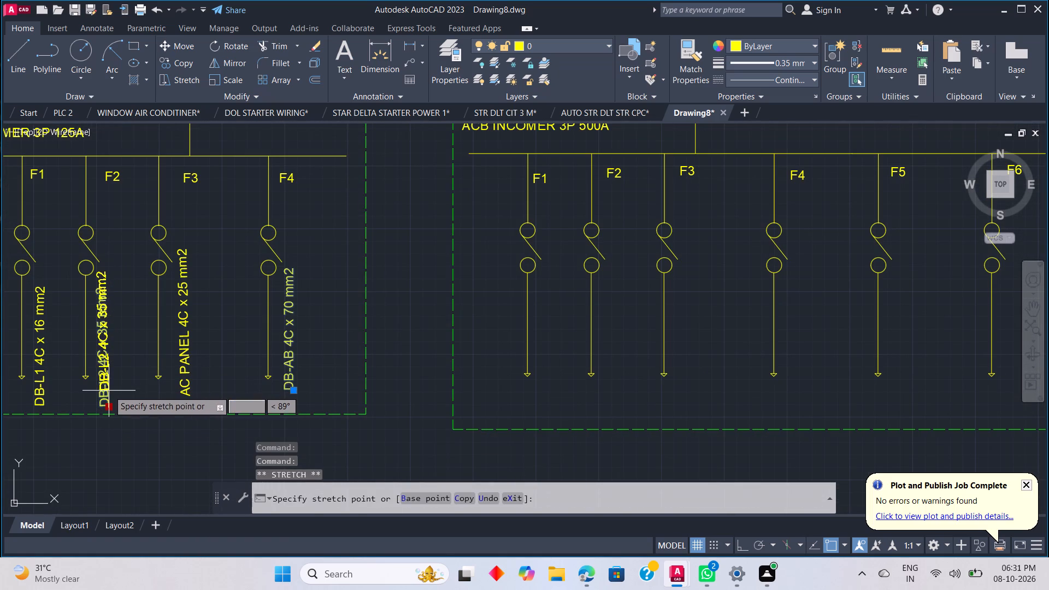
click(109, 394)
double_click(44, 403)
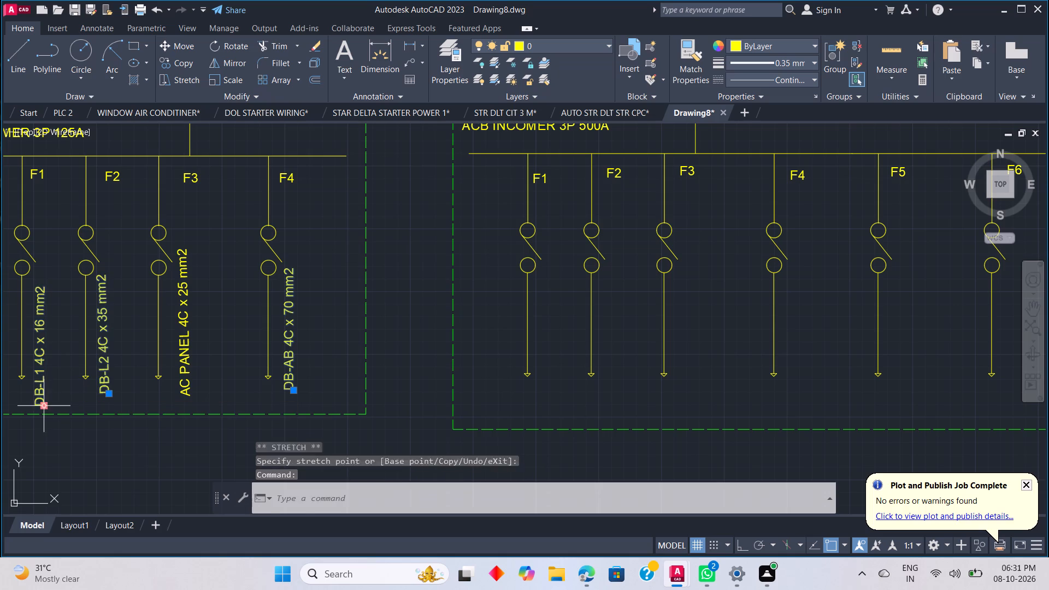
key(Escape)
key(Escape)
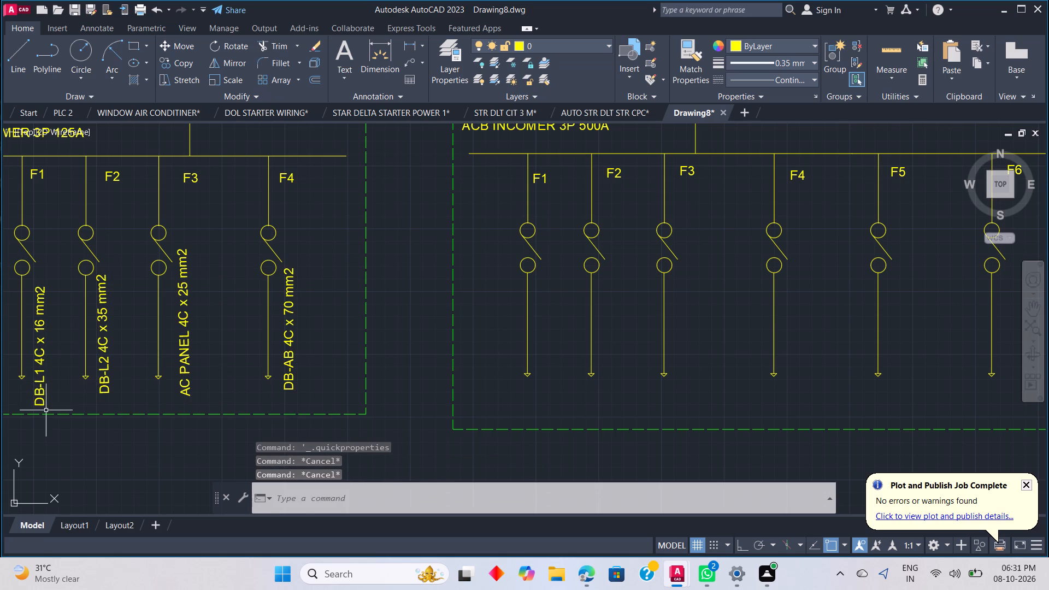
Move the vertical DB-L1 4C x 16 mm2 text beside F1 up, clear of the 125A enclosure's bottom edge.
click(41, 403)
click(41, 404)
click(45, 385)
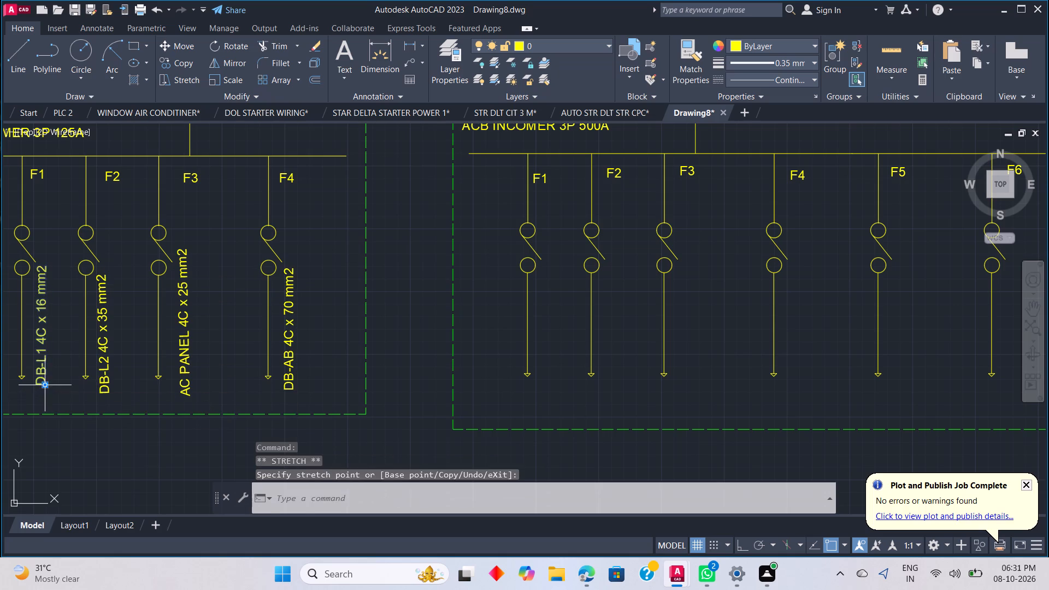
key(Escape)
Examine the feeder label placement in the 125A enclosure against the whole single-line diagram.
scroll(255, 398, down, 2)
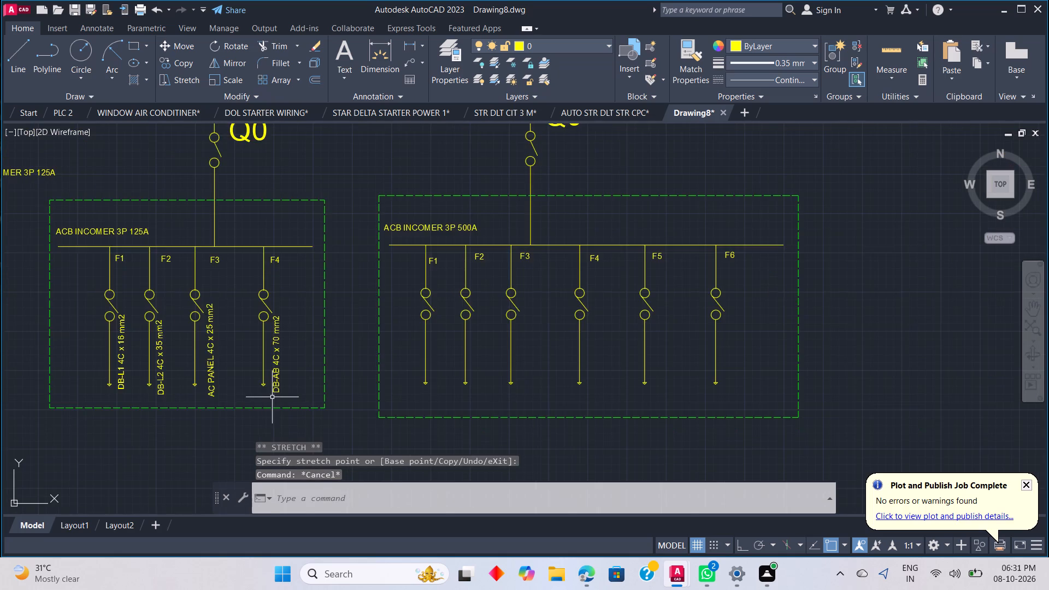
middle_click(180, 433)
middle_click(180, 433)
middle_drag(180, 433, 223, 424)
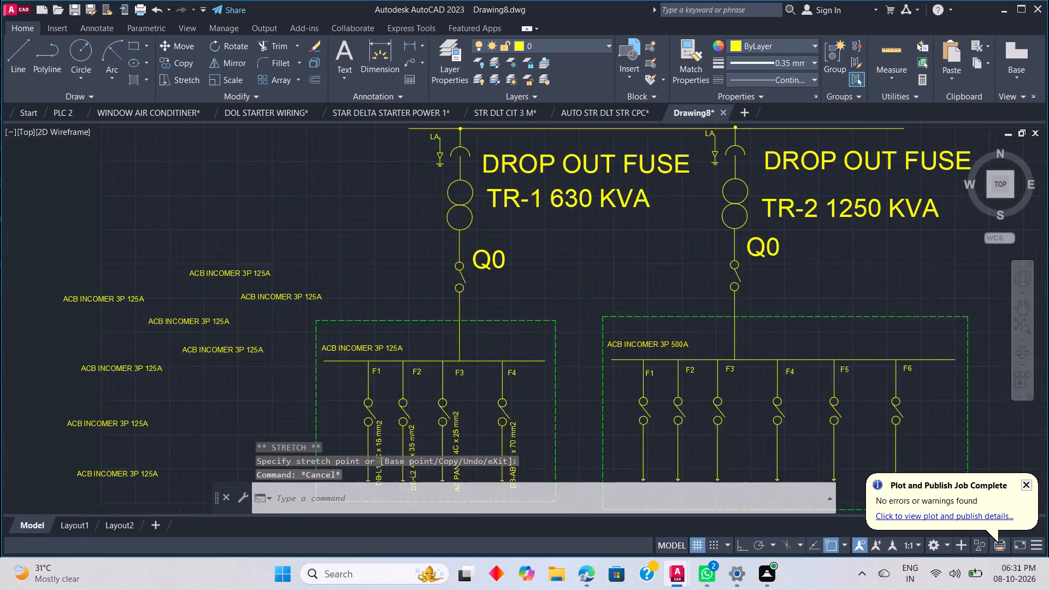
scroll(339, 369, down, 2)
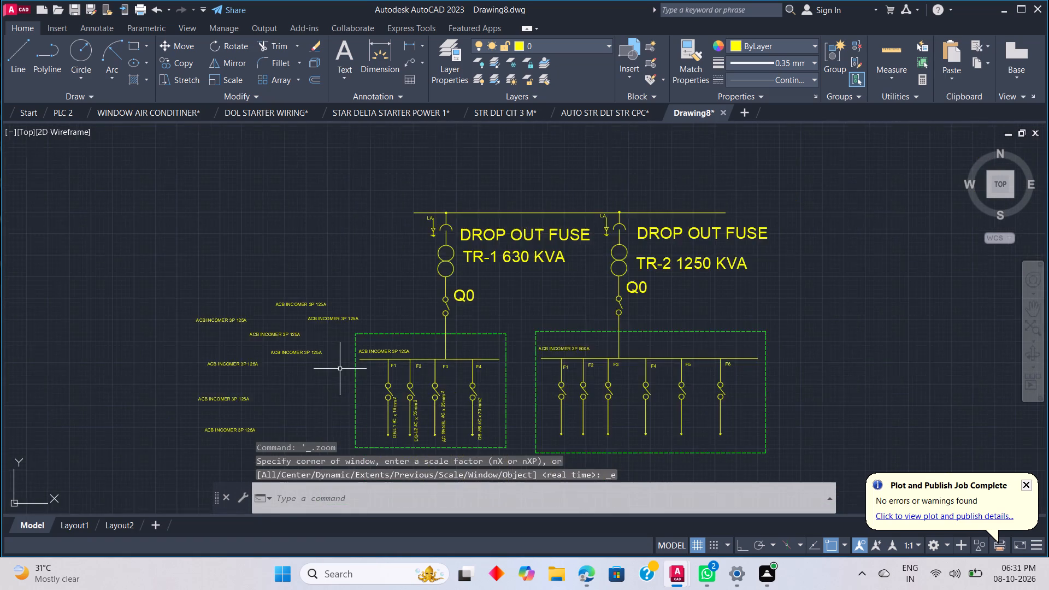
scroll(406, 412, up, 2)
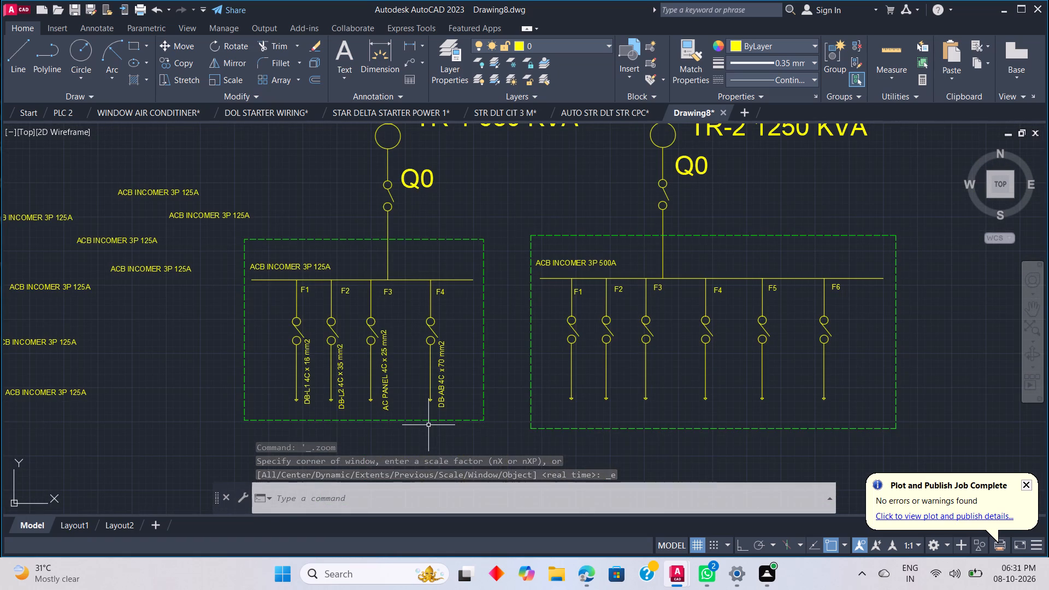
middle_drag(430, 423, 427, 412)
With Ortho on, draw lines from the 125A busbar's left end down about 244 units and across about 406 units to below its other end.
key(l)
key(space)
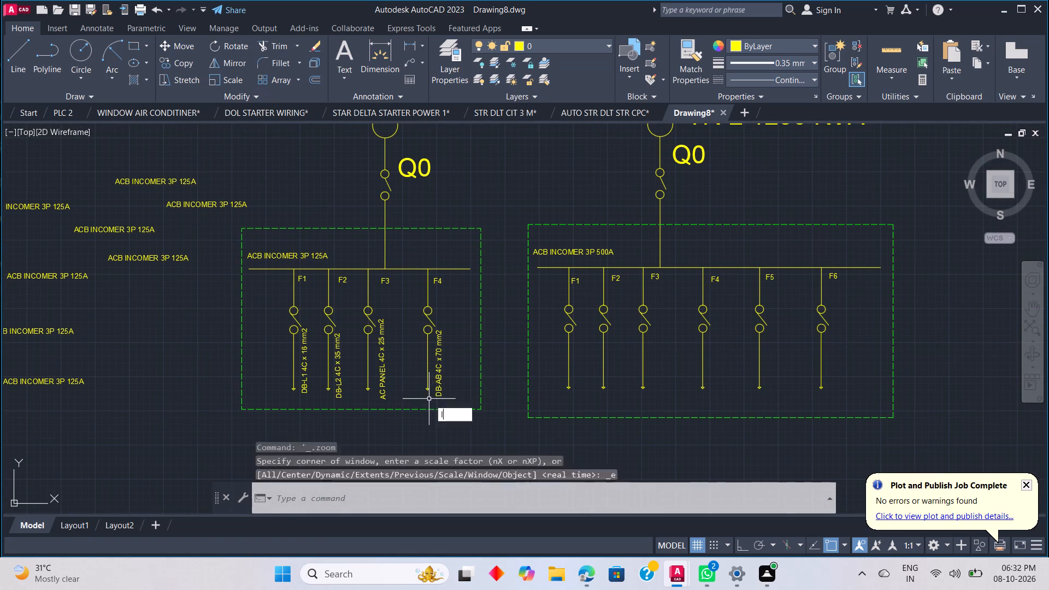
scroll(396, 417, up, 2)
scroll(82, 373, down, 2)
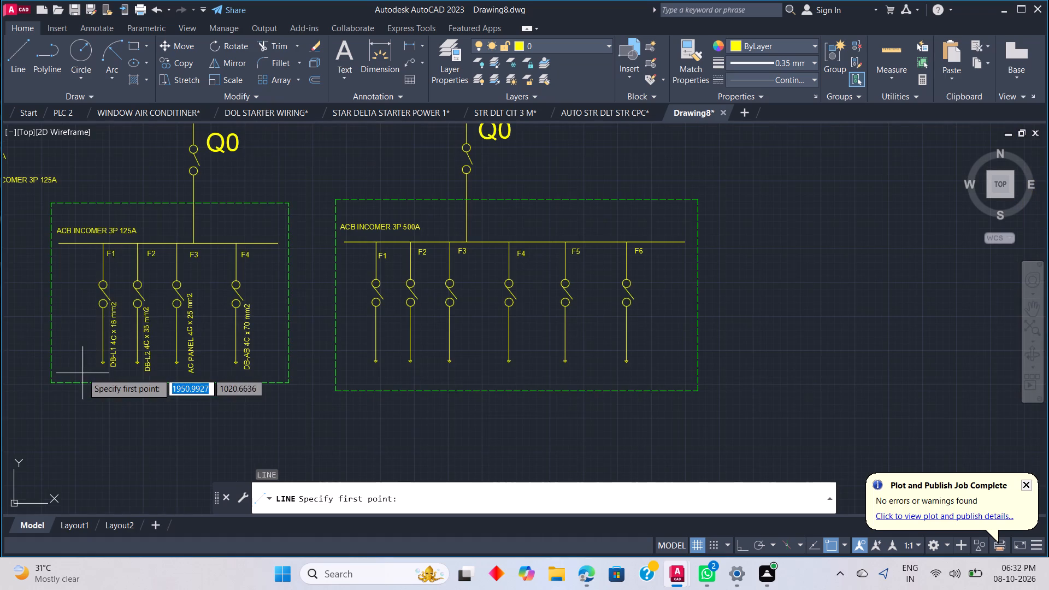
click(58, 244)
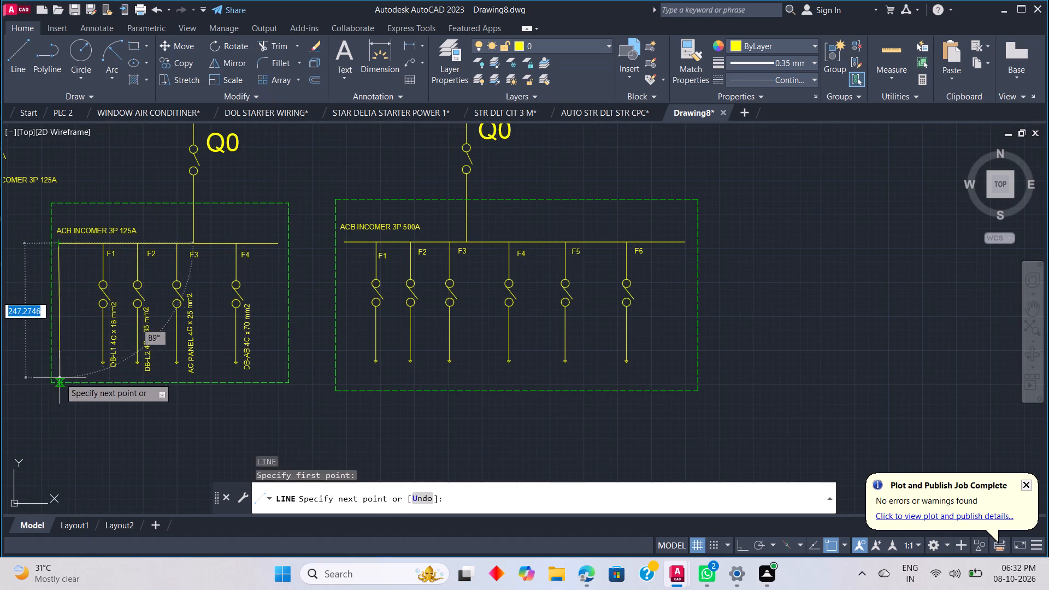
click(742, 542)
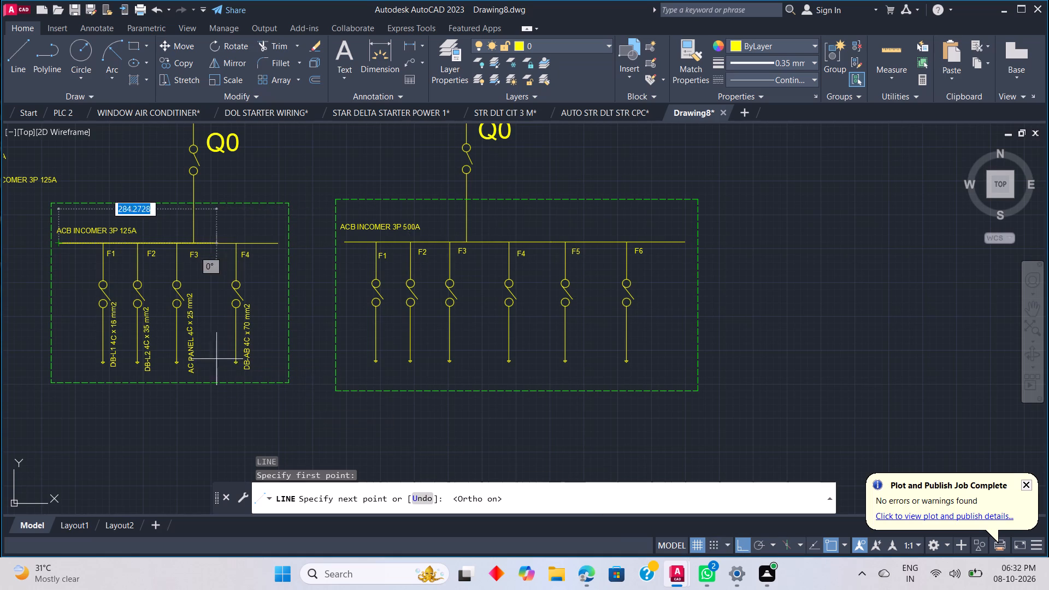
click(64, 377)
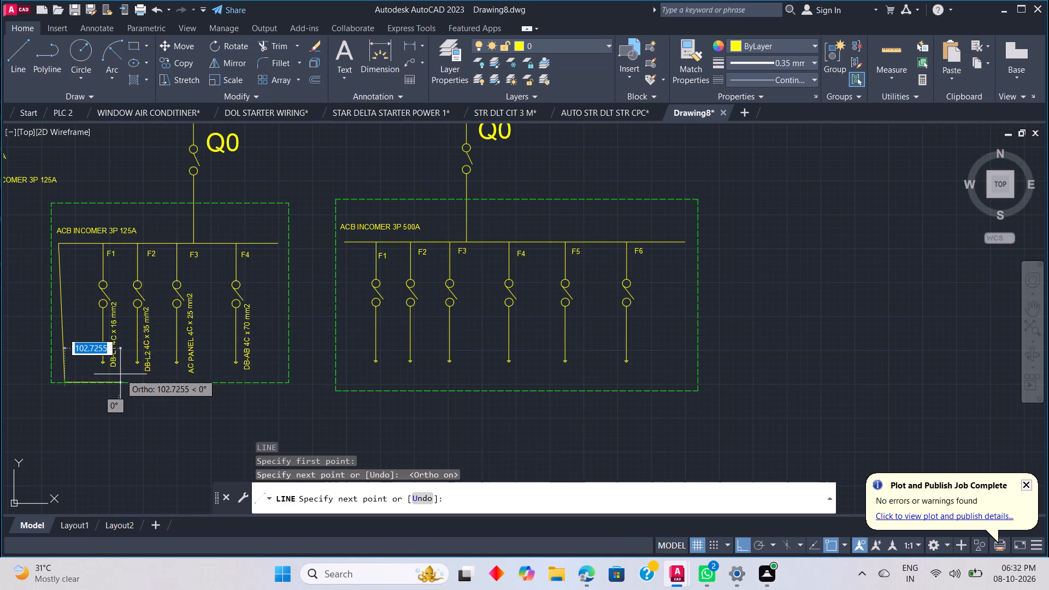
key(ctrl+z)
scroll(75, 376, up, 1)
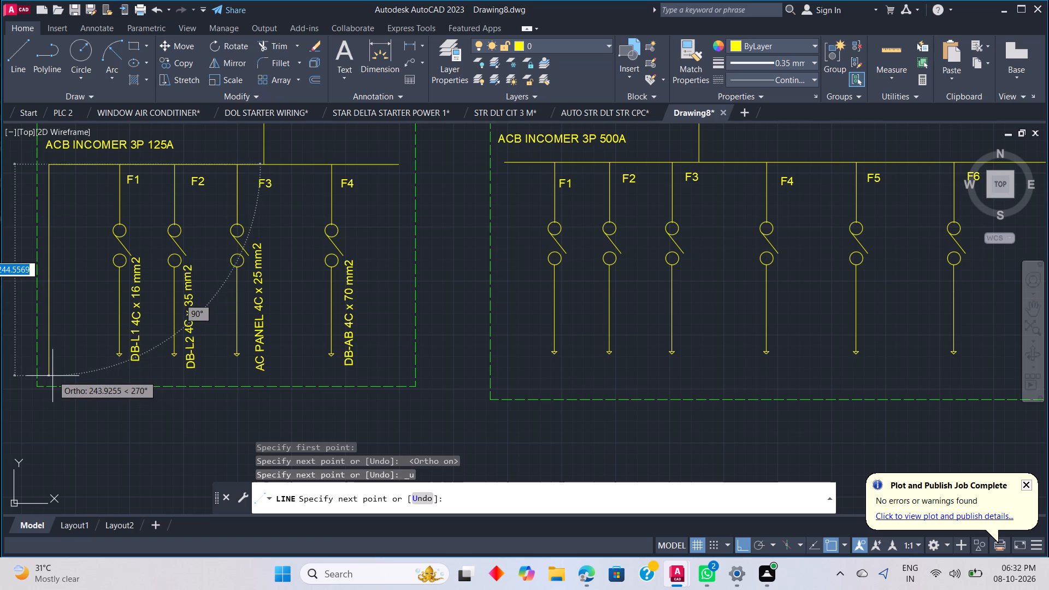
click(52, 376)
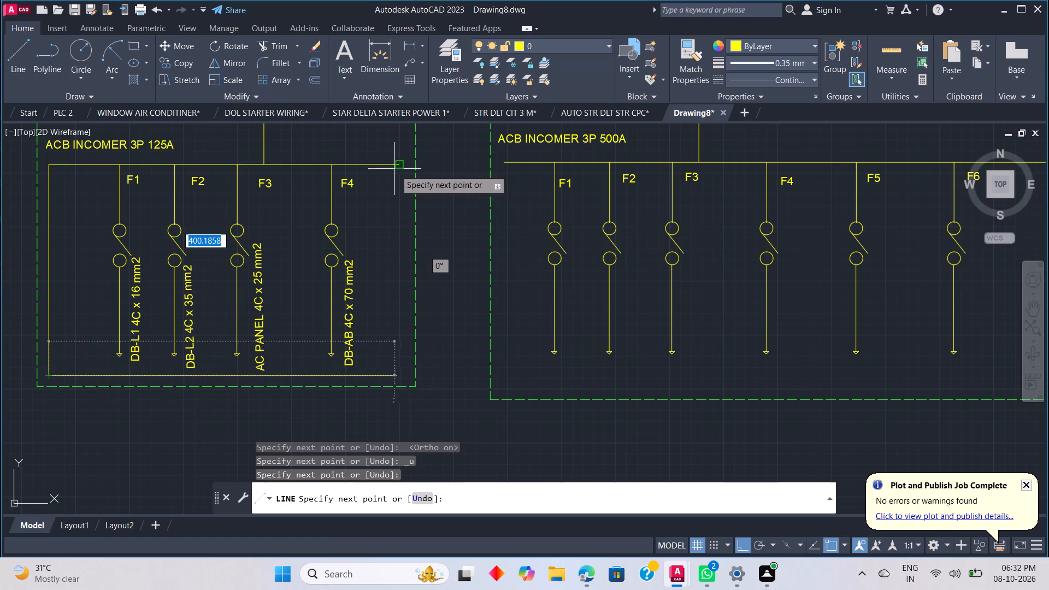
click(399, 367)
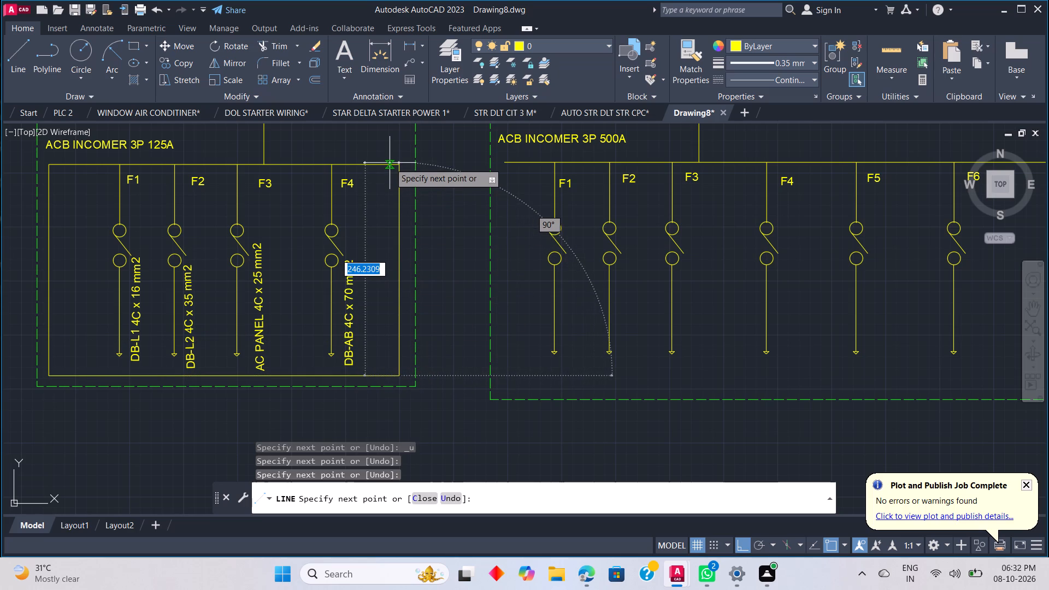
key(Escape)
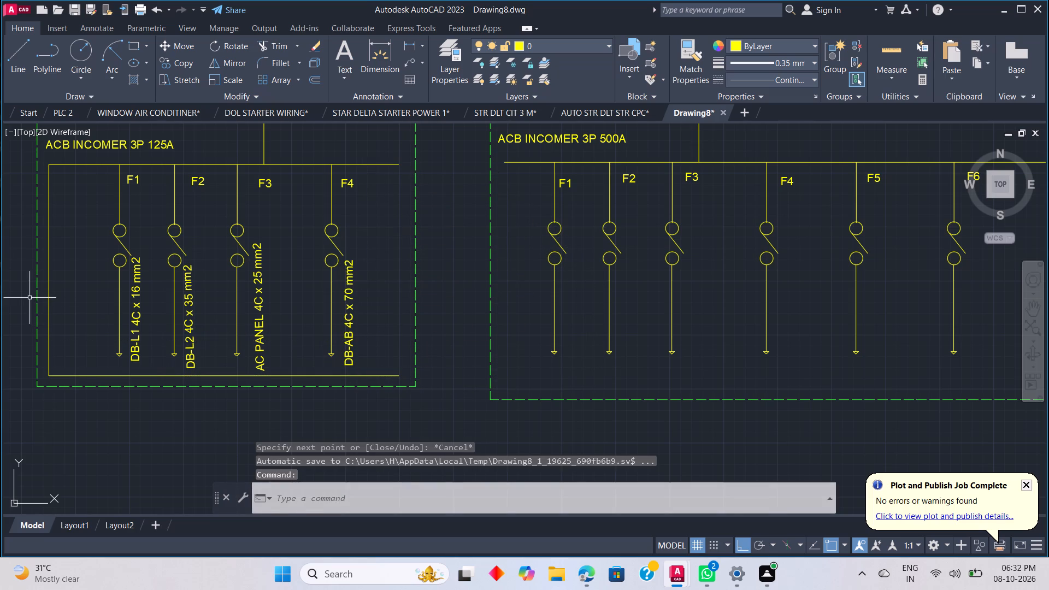
Trim away the vertical line joining the 125A busbar to the new horizontal line at the bottom of the enclosure.
key(t)
key(r)
key(c)
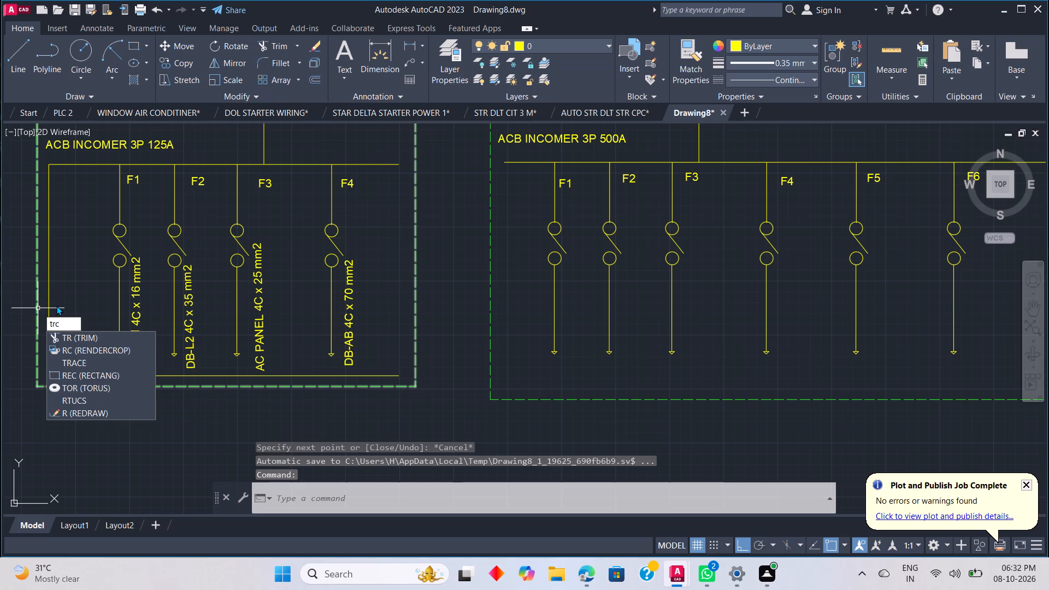
key(Escape)
key(t)
text(r)
key(space)
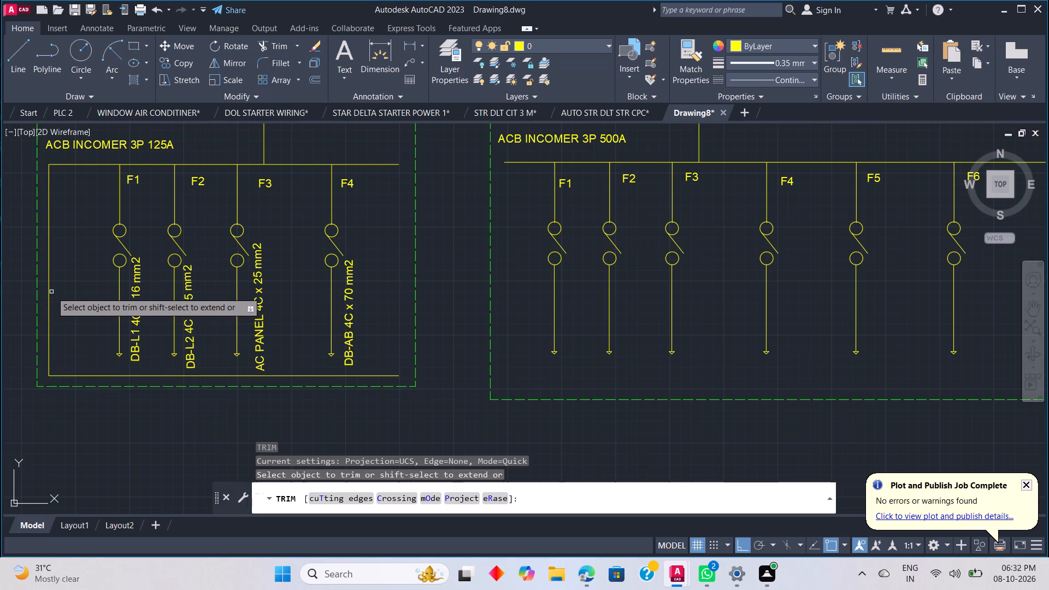
click(49, 293)
key(Escape)
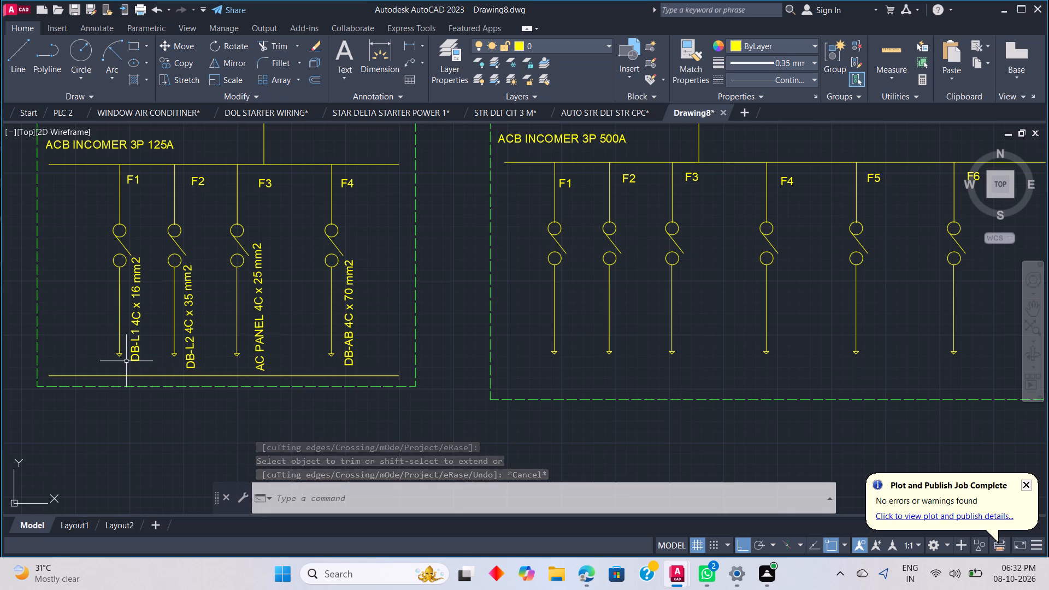
Draw a short vertical line upward from the new bottom horizontal line, between the DB-AB label and the line's right end.
key(l)
key(space)
click(382, 376)
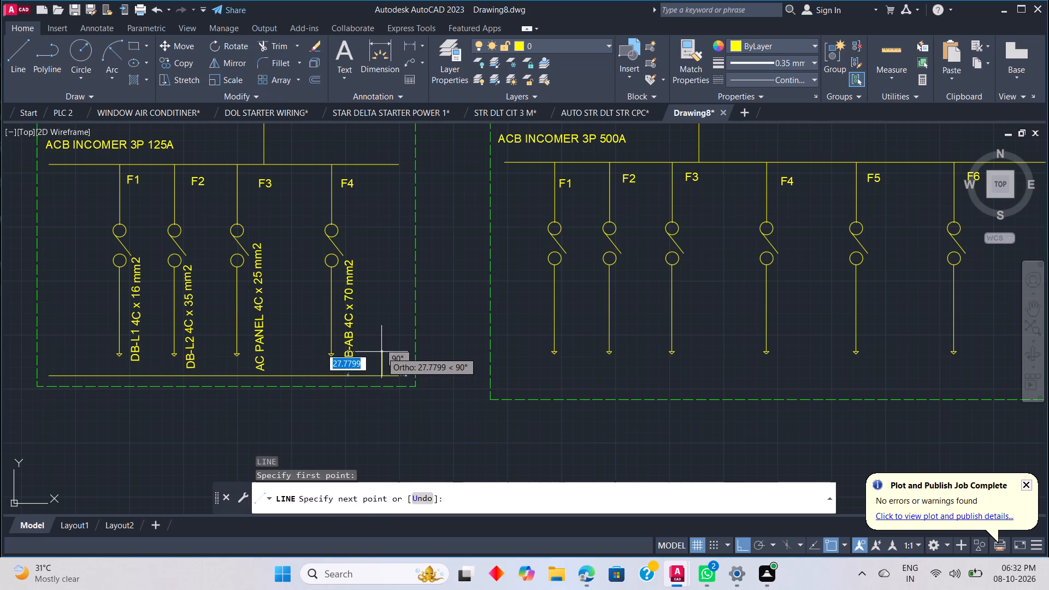
click(381, 355)
key(Escape)
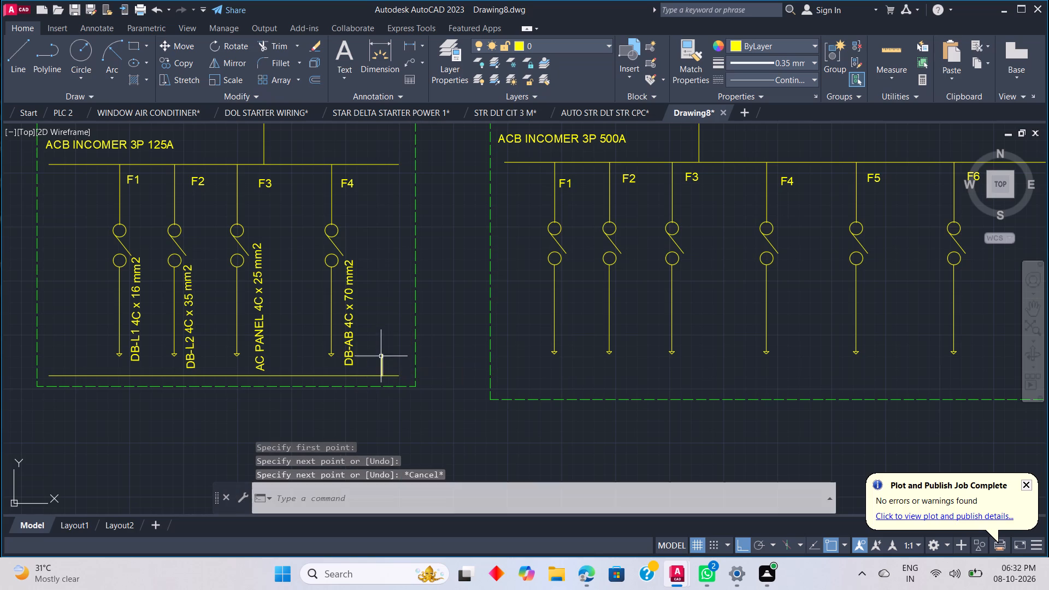
Draw two short horizontal lines, the lower one shorter, beneath the vertical stub on the 125A enclosure's bottom line to form an earth symbol.
scroll(384, 398, up, 5)
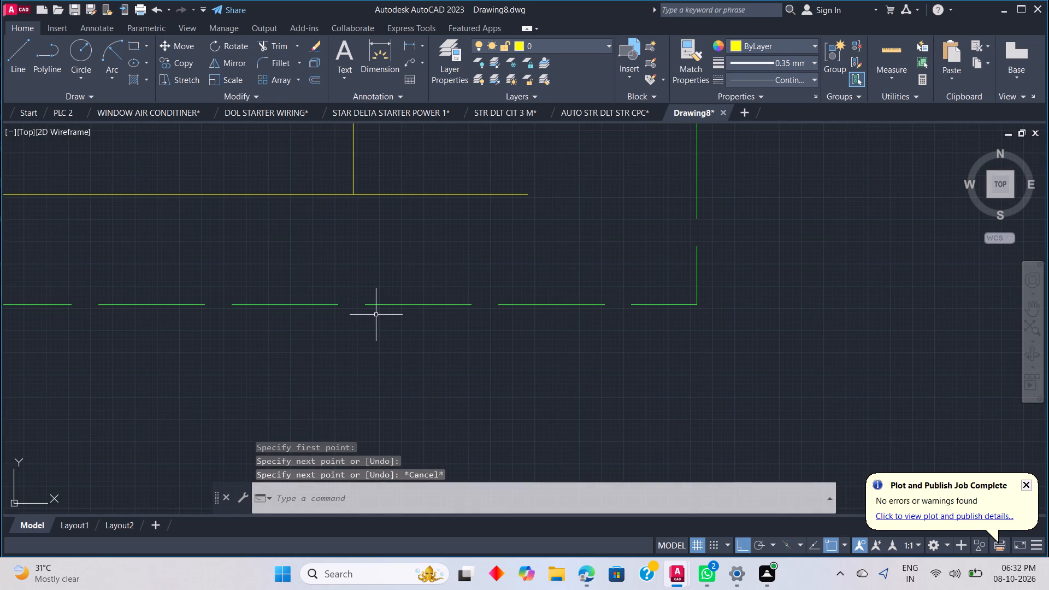
text(l)
key(space)
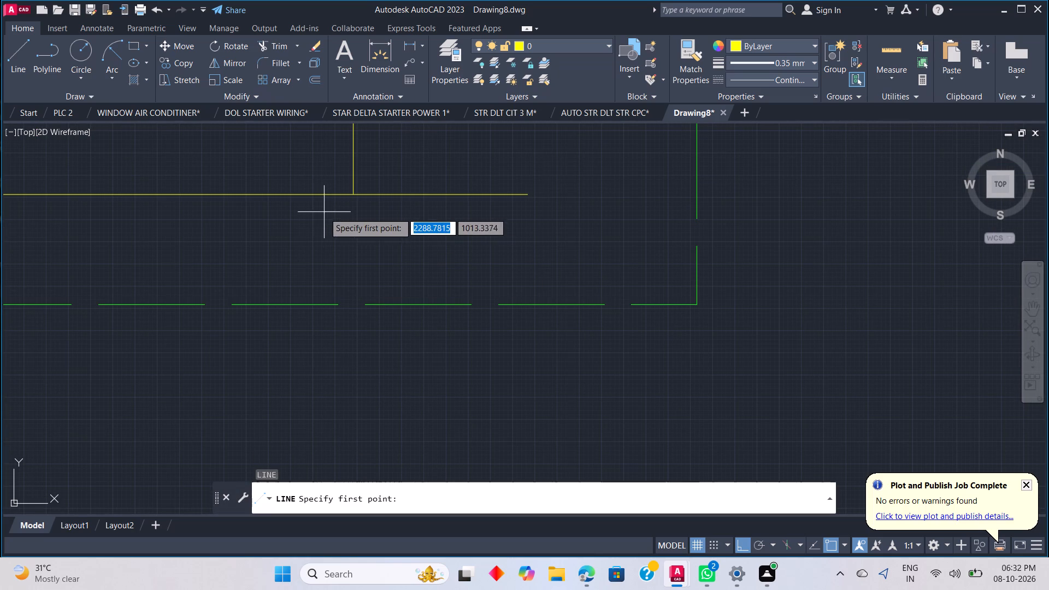
click(312, 205)
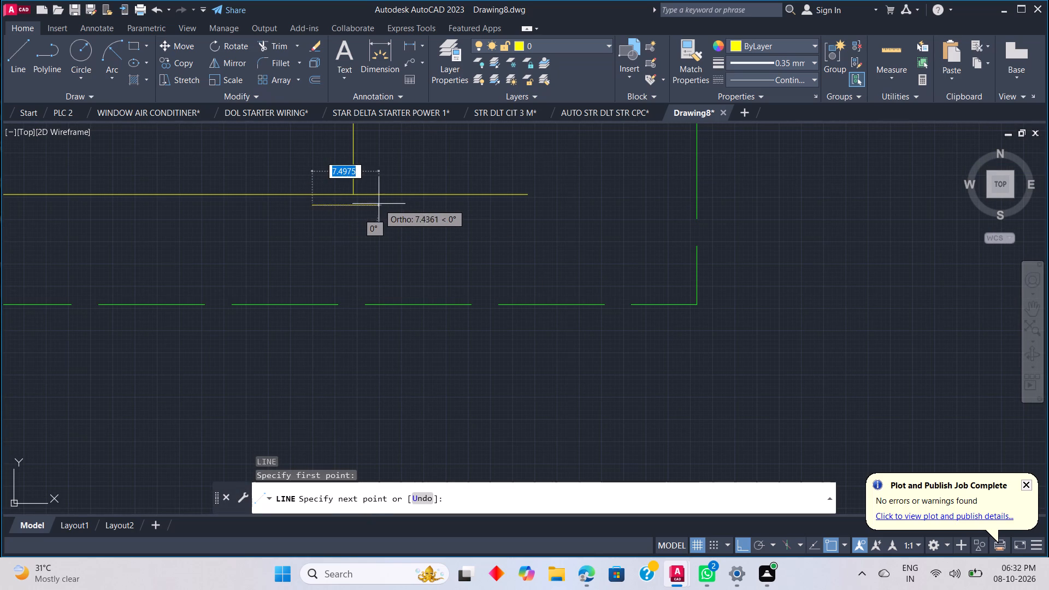
click(392, 204)
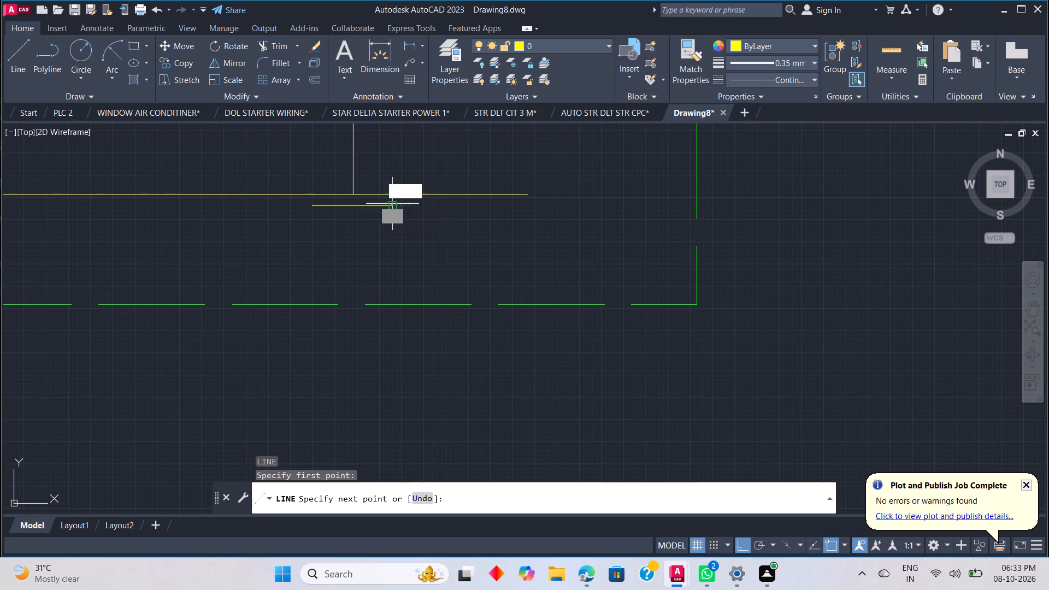
key(Escape)
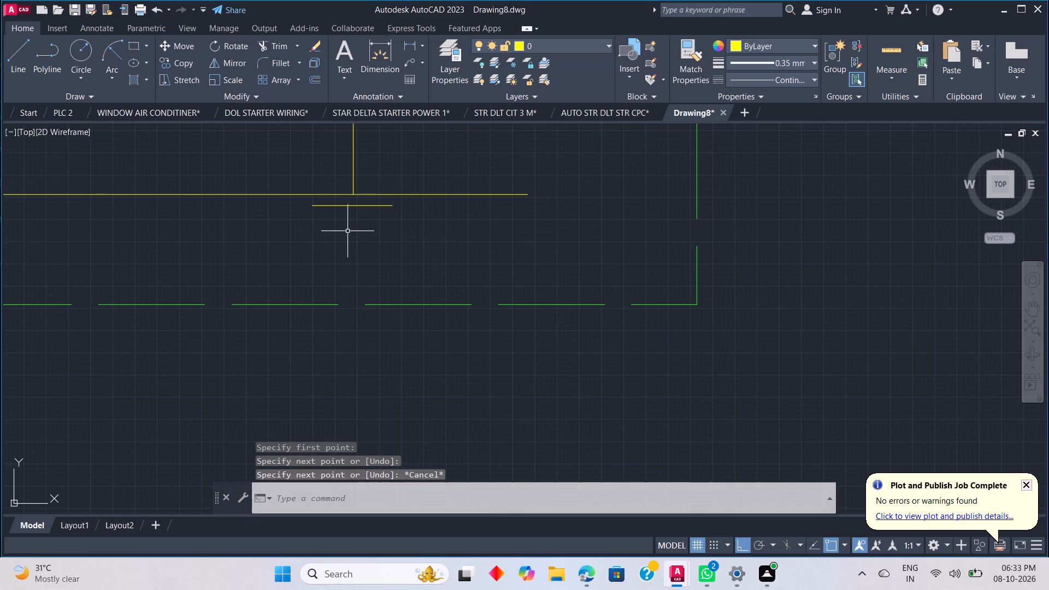
text(l)
key(space)
click(338, 222)
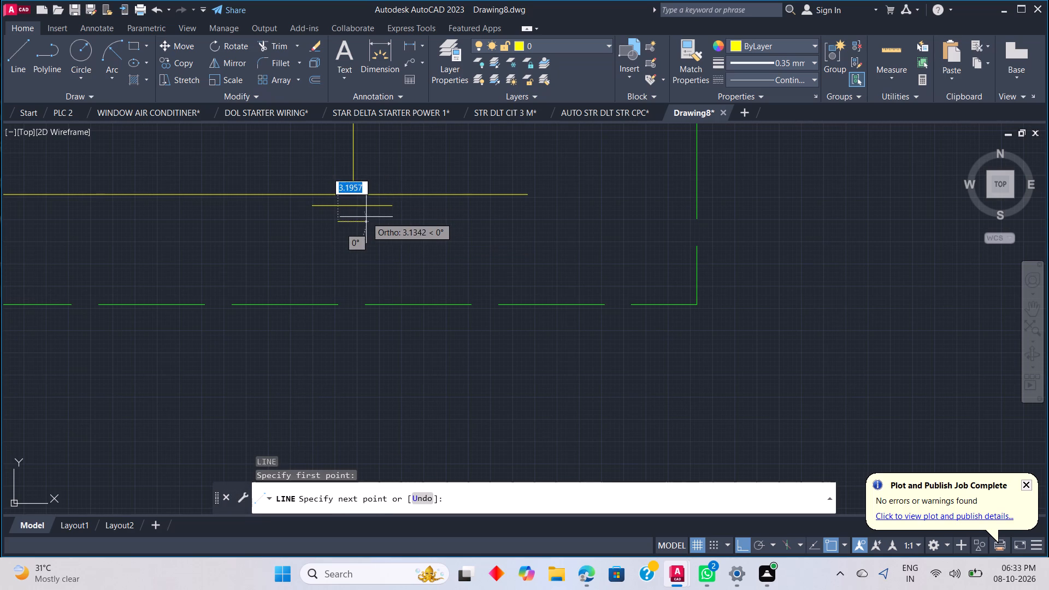
click(375, 216)
key(Escape)
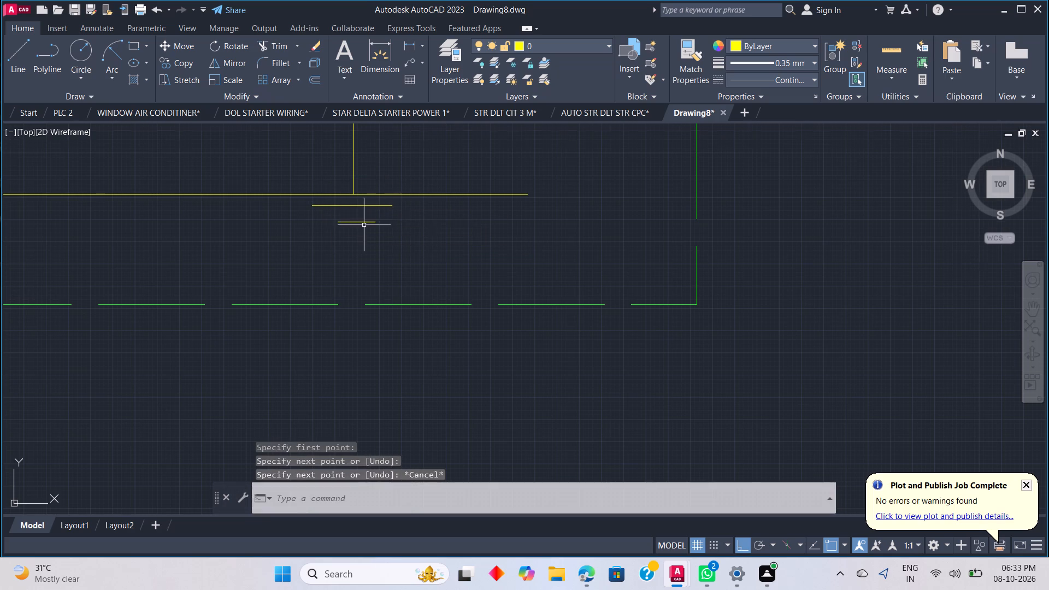
With Center snap off, draw lines from the 500A busbar's left end down to just above the enclosure's bottom border and about 628 units across.
scroll(364, 225, down, 3)
scroll(396, 273, down, 3)
scroll(405, 281, up, 1)
middle_drag(404, 279, 416, 312)
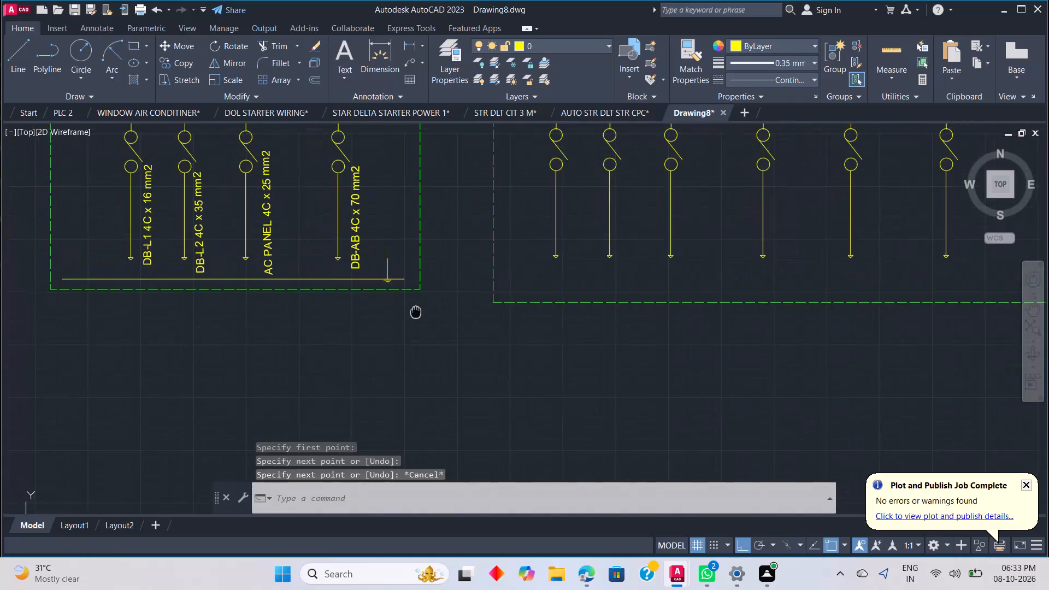
middle_drag(416, 312, 417, 352)
scroll(439, 346, down, 1)
scroll(438, 299, down, 1)
middle_click(438, 299)
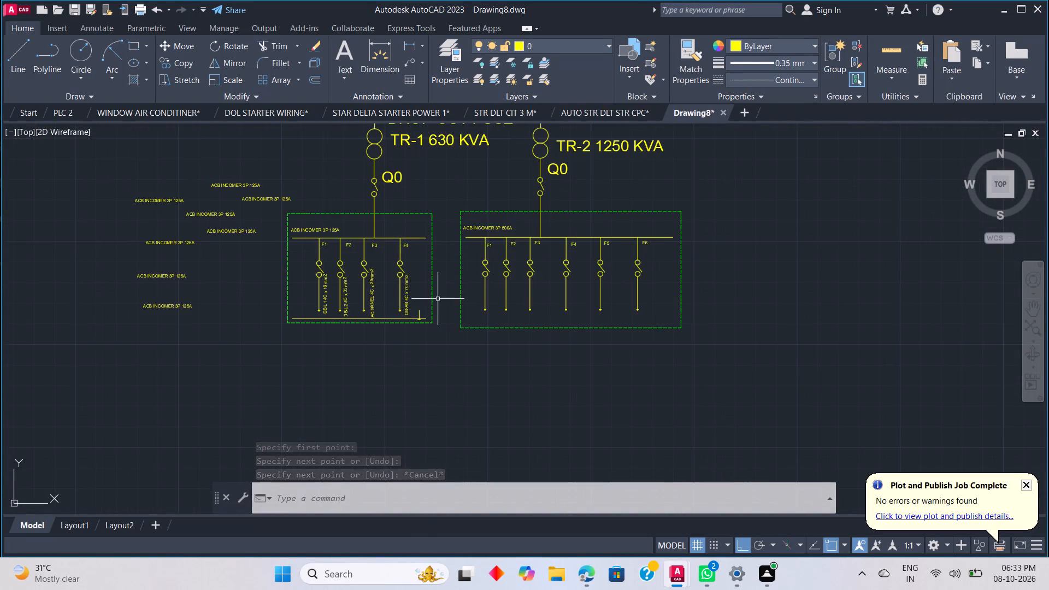
middle_drag(433, 327, 423, 358)
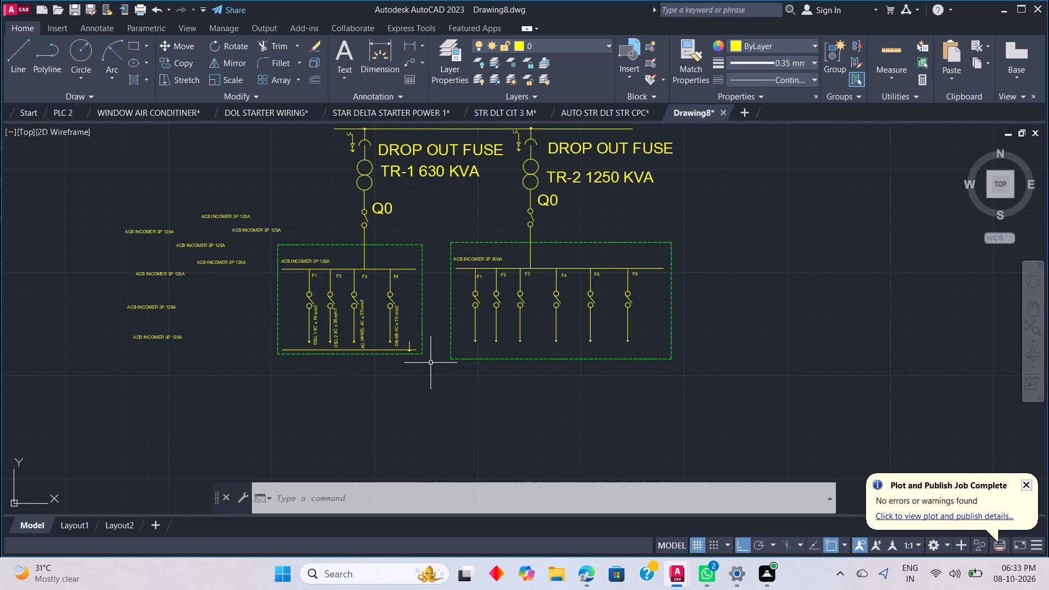
key(l)
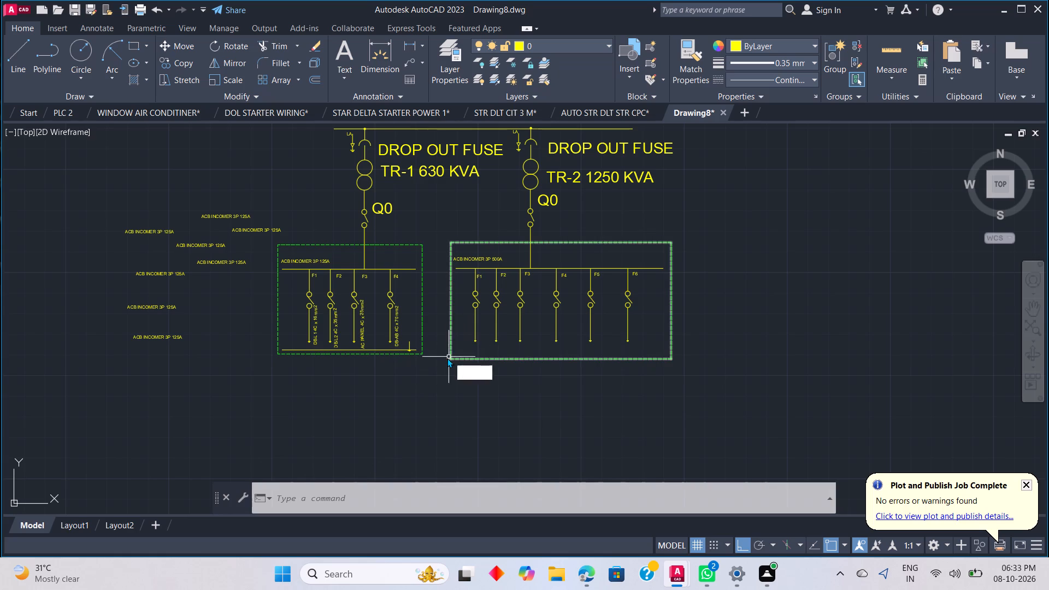
key(space)
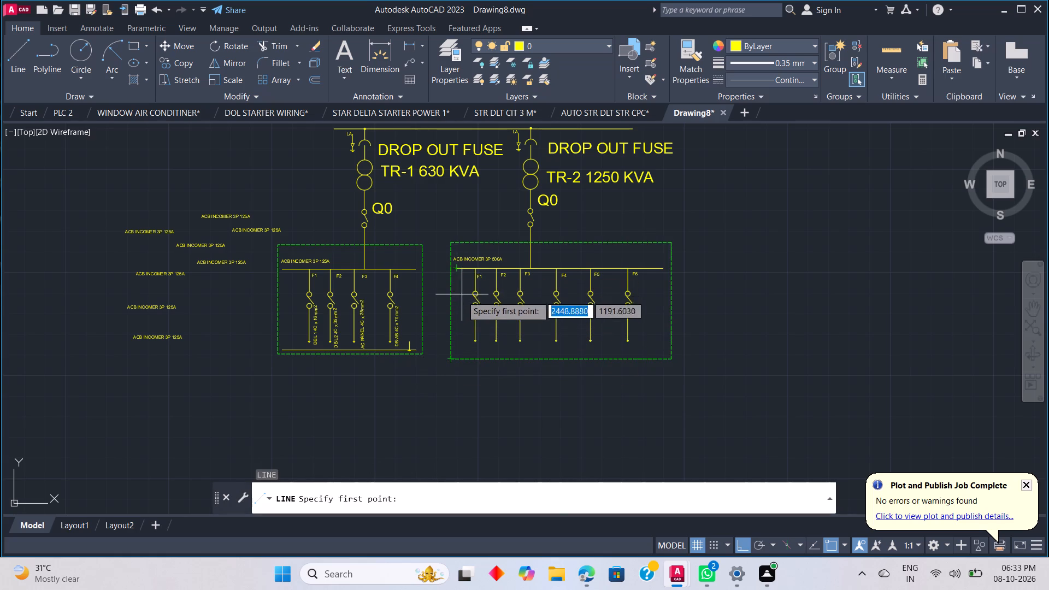
scroll(464, 319, up, 2)
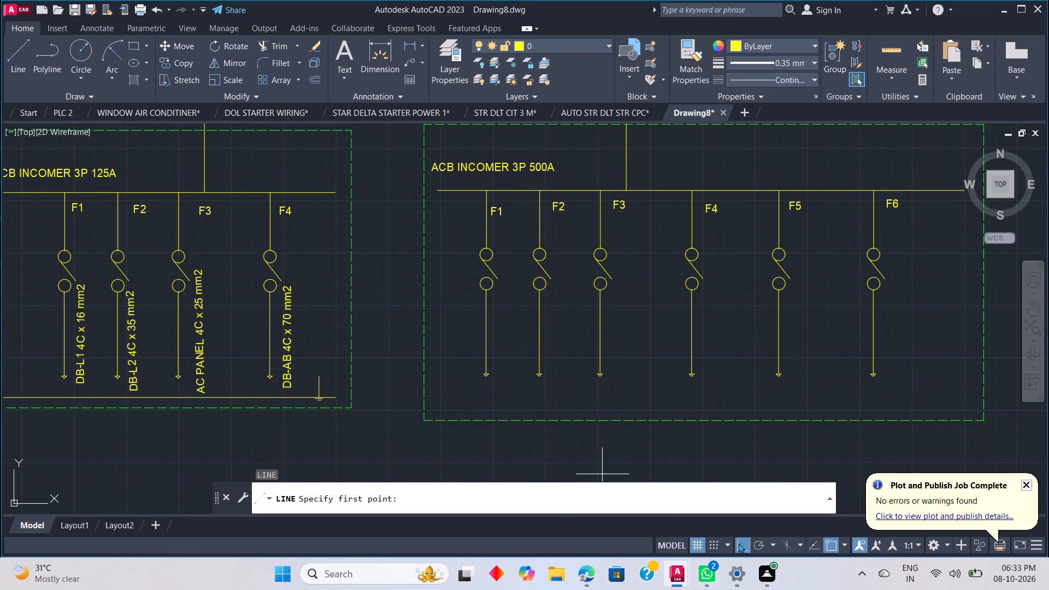
click(841, 544)
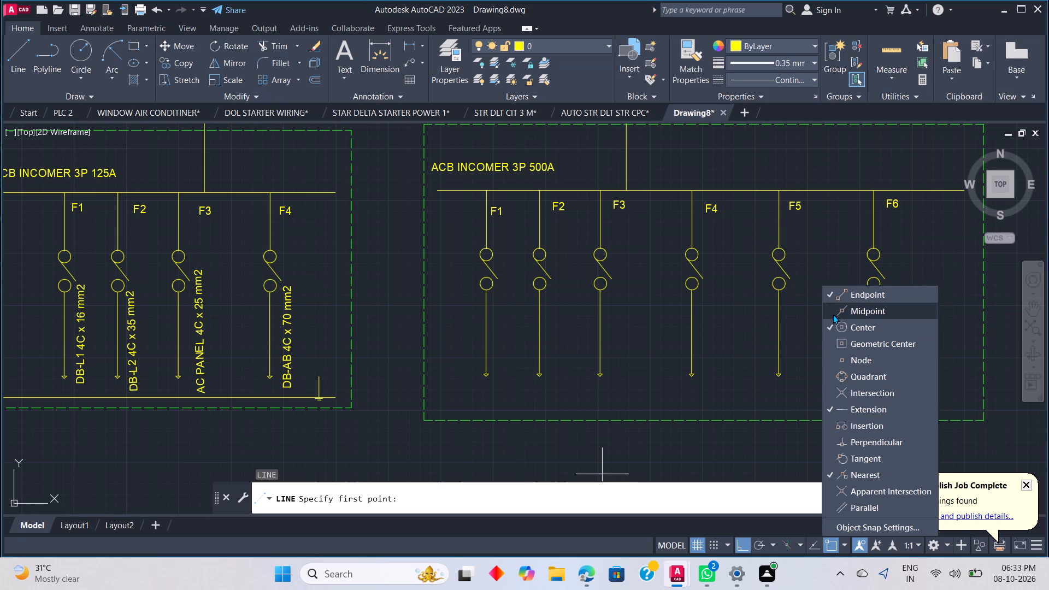
click(838, 328)
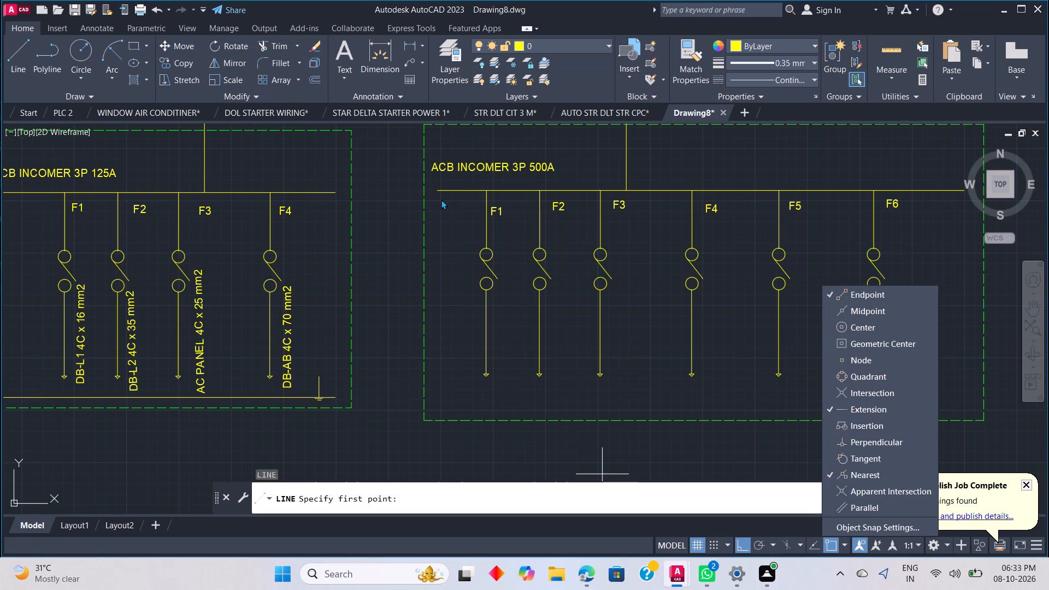
click(440, 199)
click(438, 191)
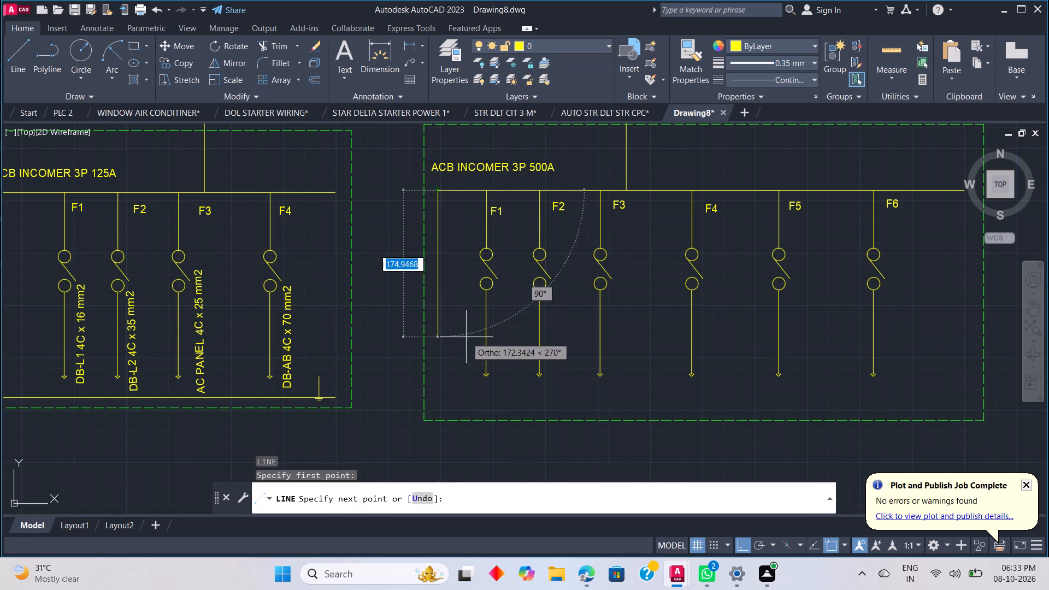
click(449, 406)
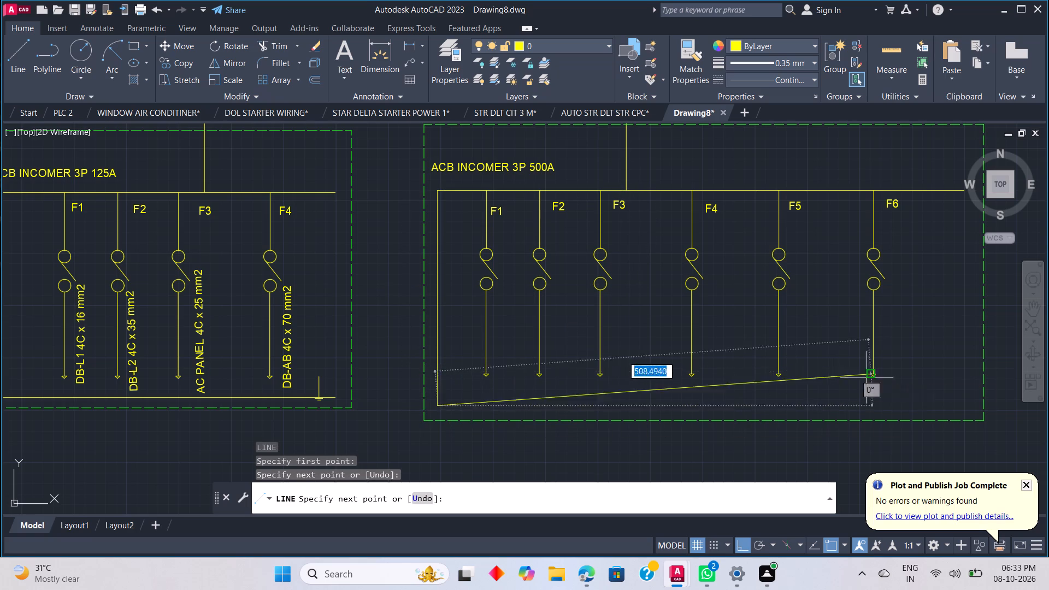
click(966, 394)
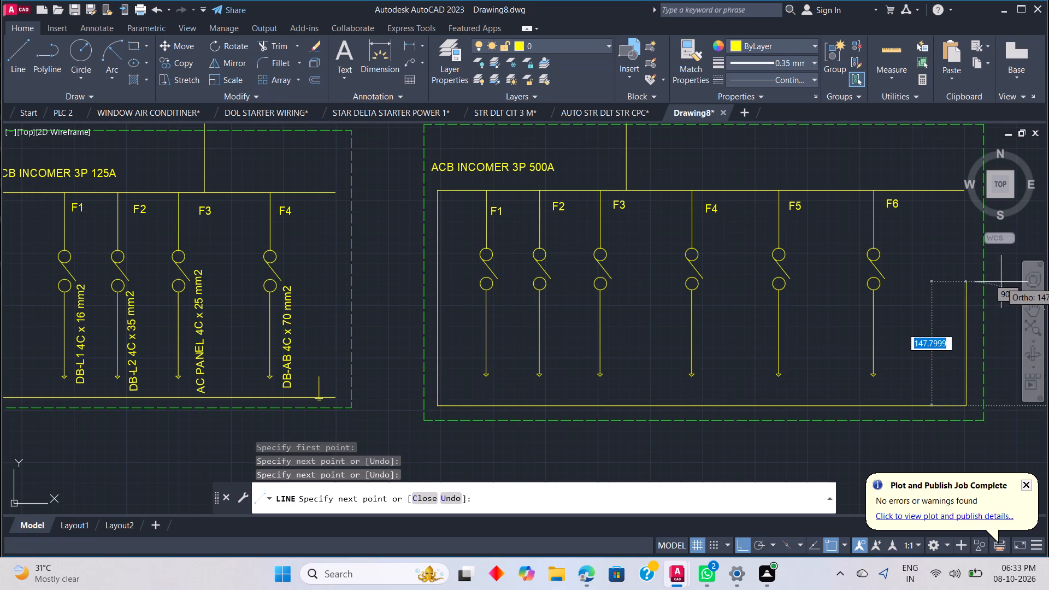
key(Escape)
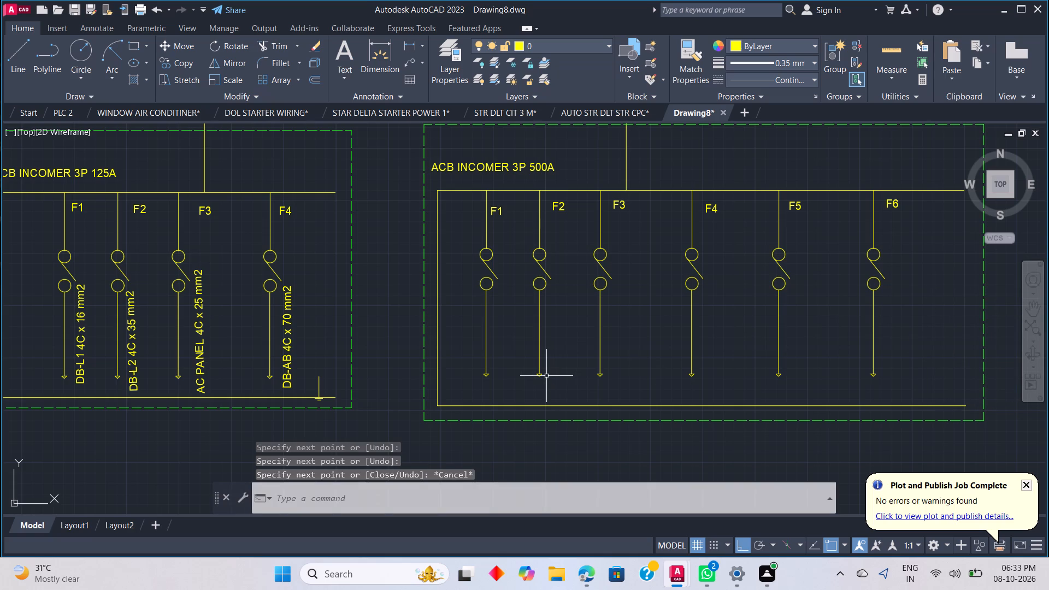
Trim away the vertical line joining the 500A busbar to the new bottom horizontal line.
text(tr)
key(space)
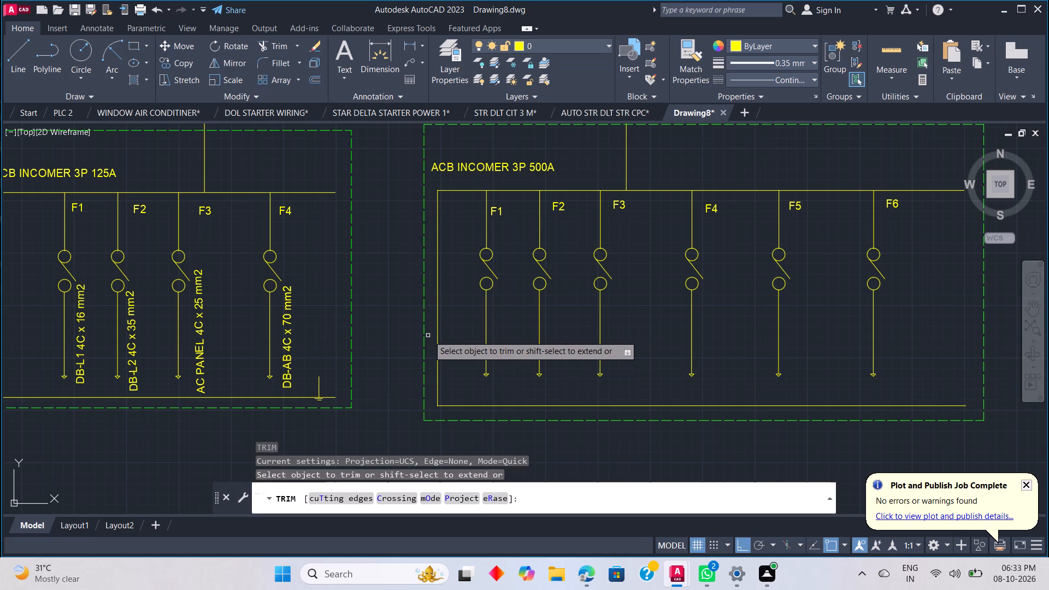
click(435, 336)
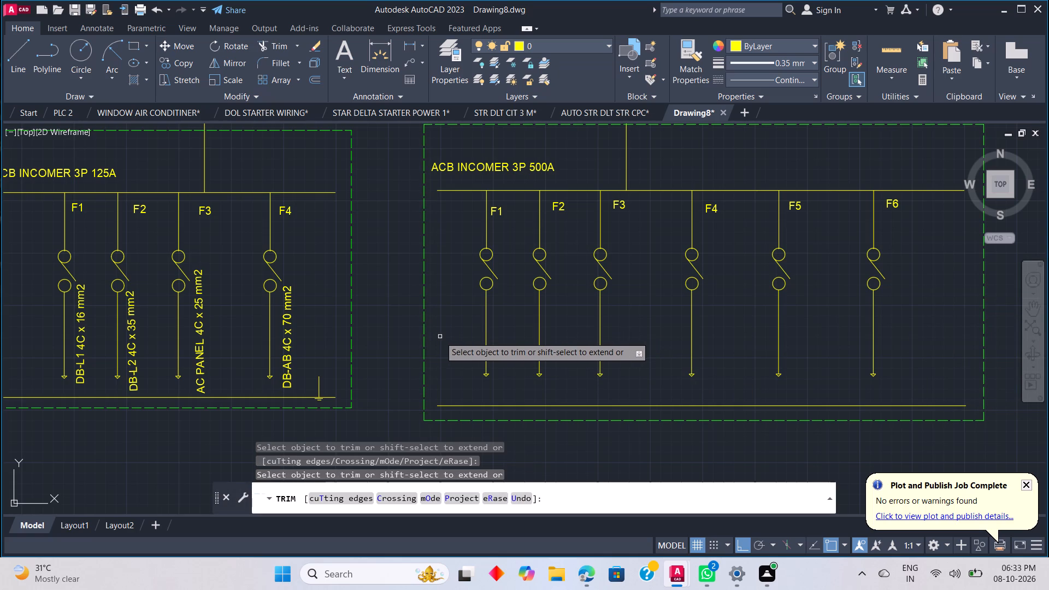
key(Escape)
Draw a vertical line about 22 units long down onto the 500A enclosure's bottom line, between feeder F6 and the line's right end.
scroll(528, 374, down, 2)
scroll(763, 347, up, 1)
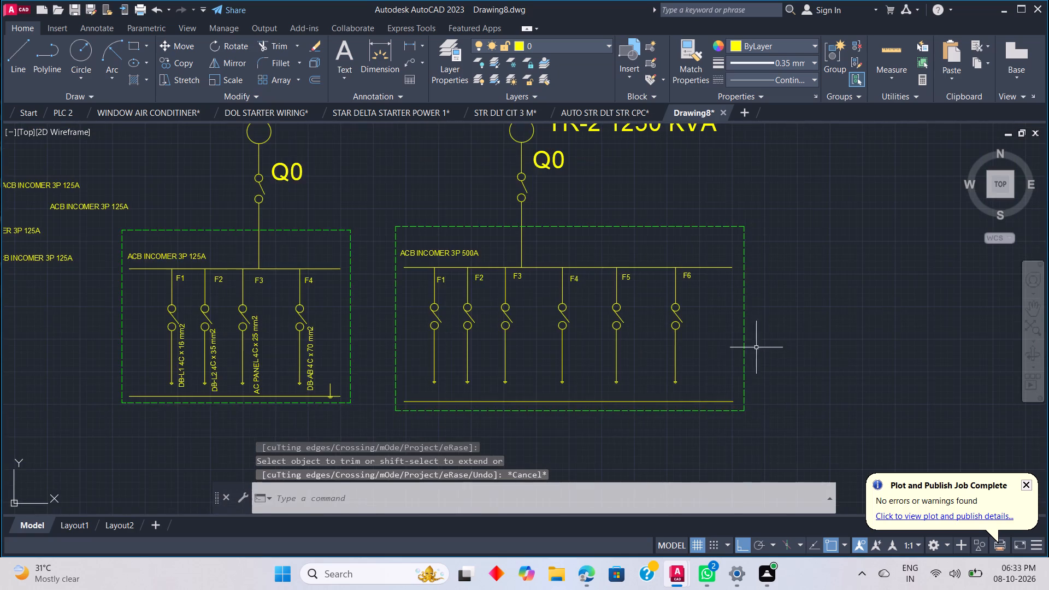
scroll(743, 367, up, 2)
middle_click(683, 410)
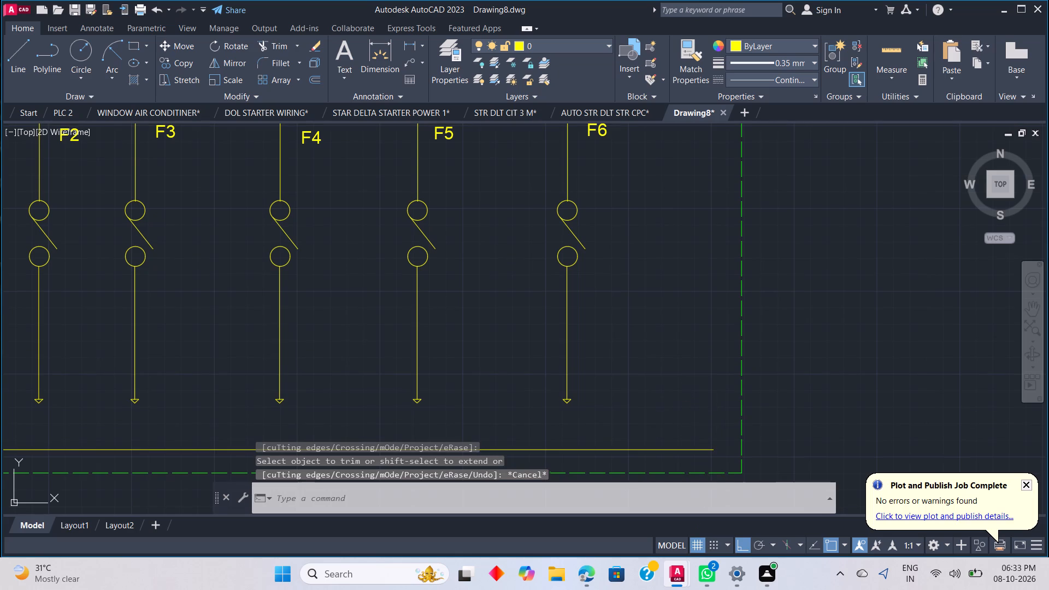
middle_drag(644, 411, 633, 270)
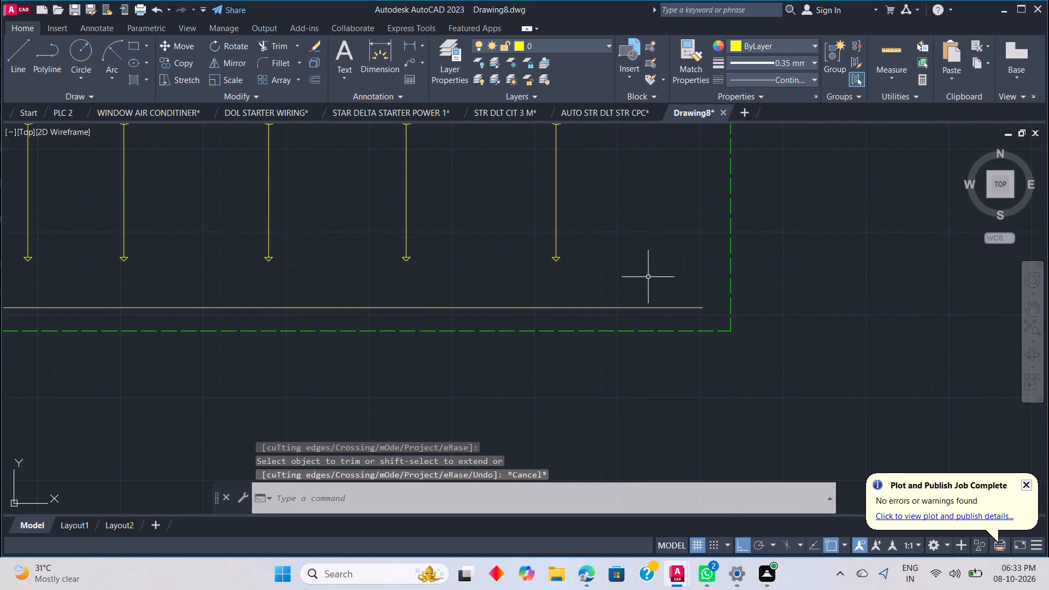
scroll(648, 279, up, 2)
text(l)
key(space)
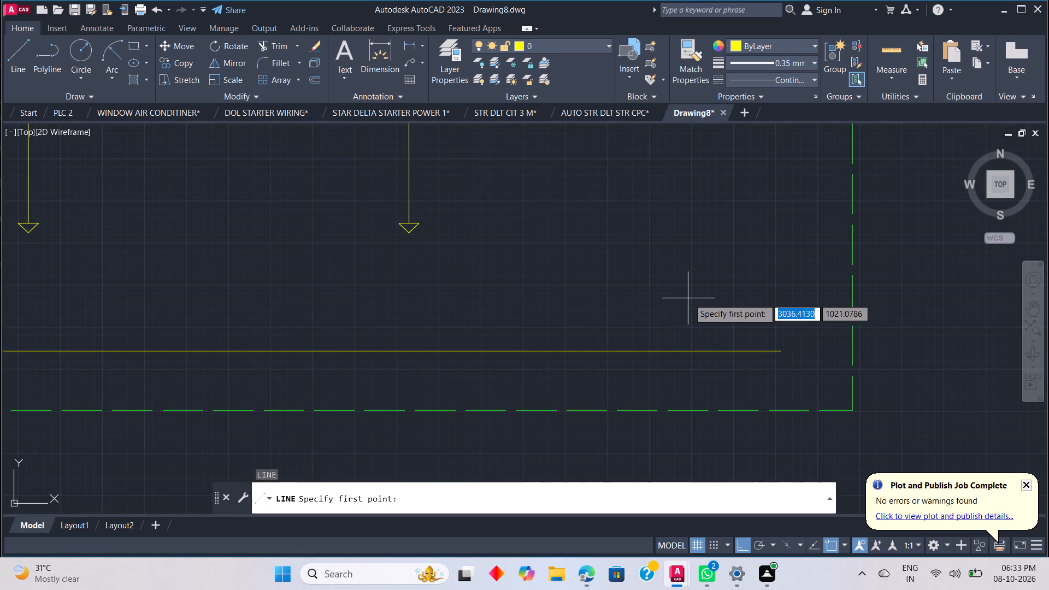
click(694, 276)
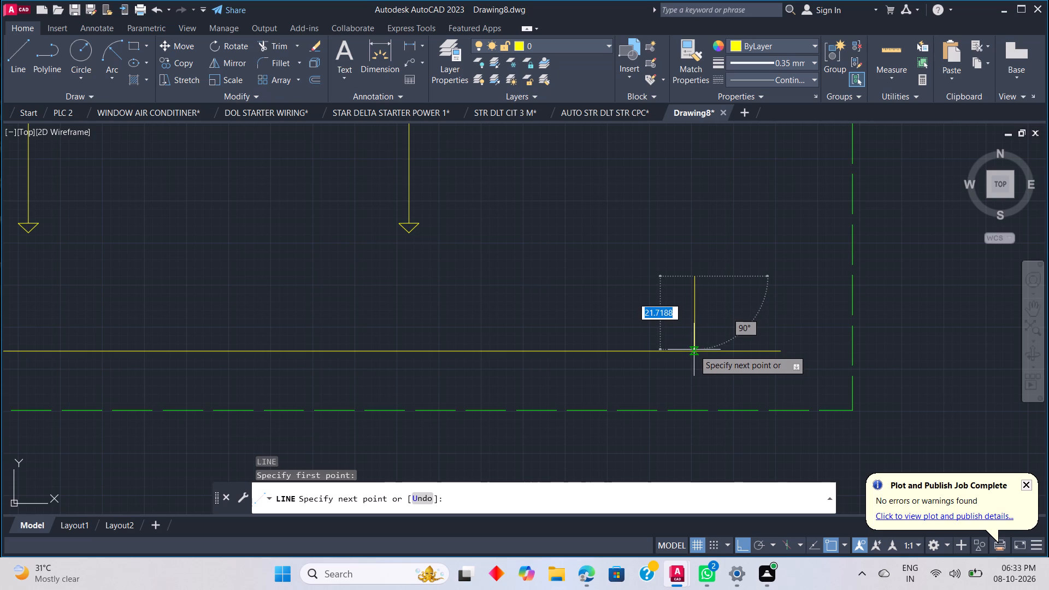
click(694, 350)
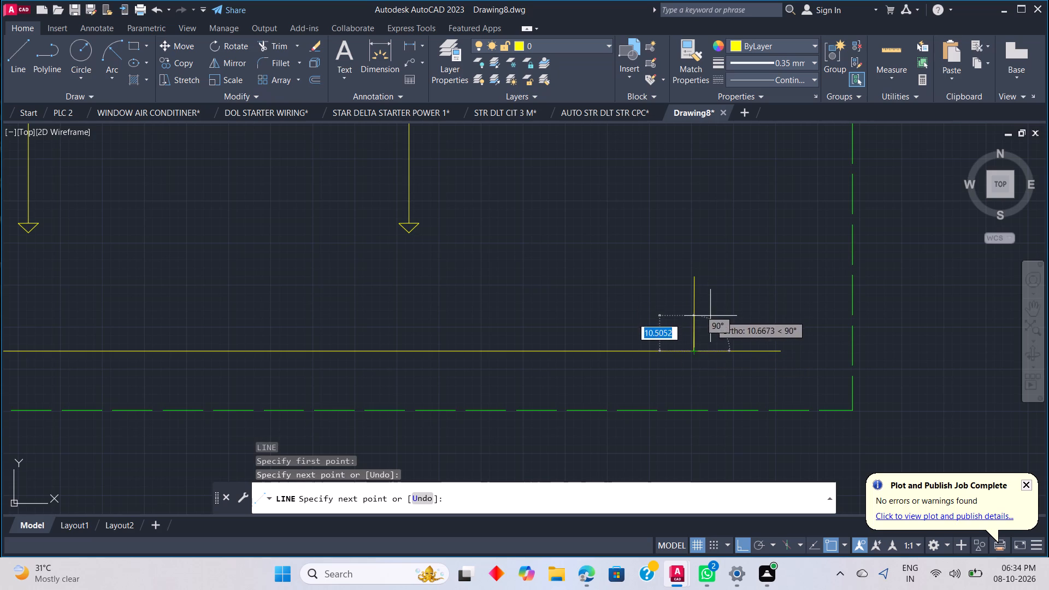
key(Escape)
Draw two stacked horizontal lines beneath the new vertical stub in the 500A enclosure, the lower one shorter at about 19 units.
text(l)
key(space)
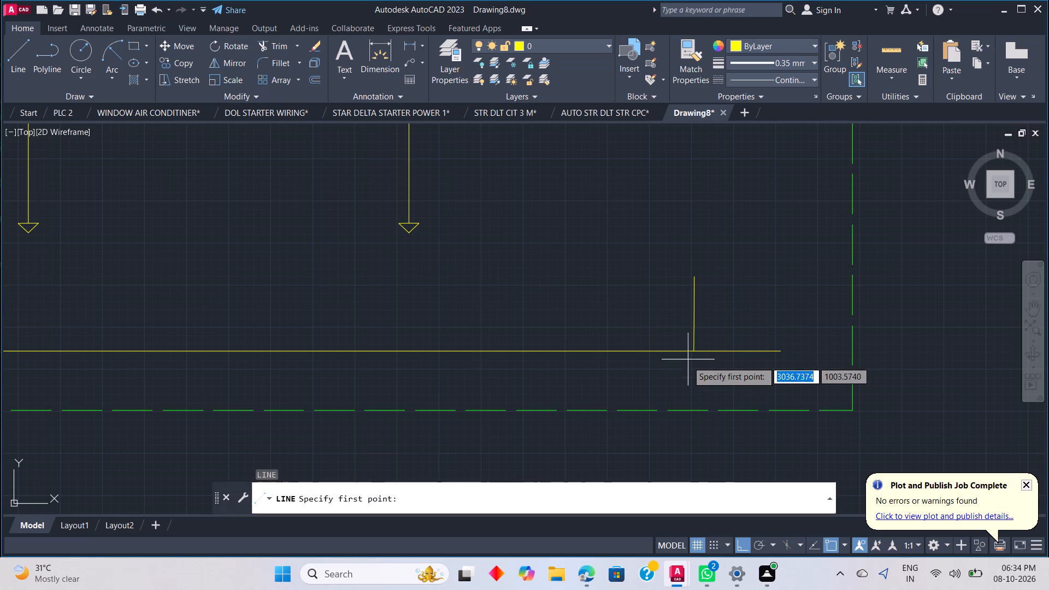
click(649, 362)
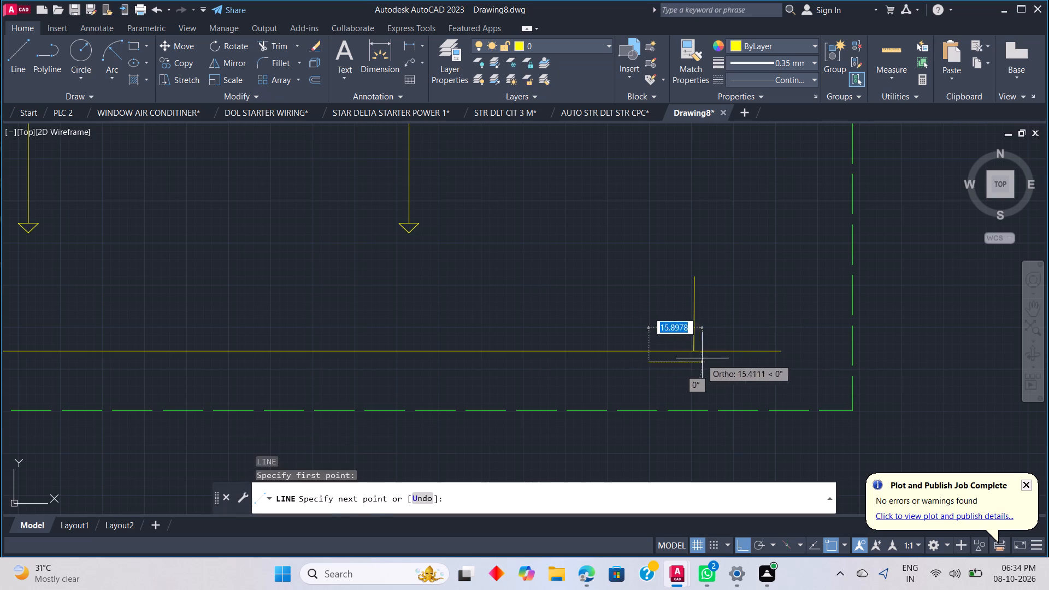
click(743, 361)
key(Escape)
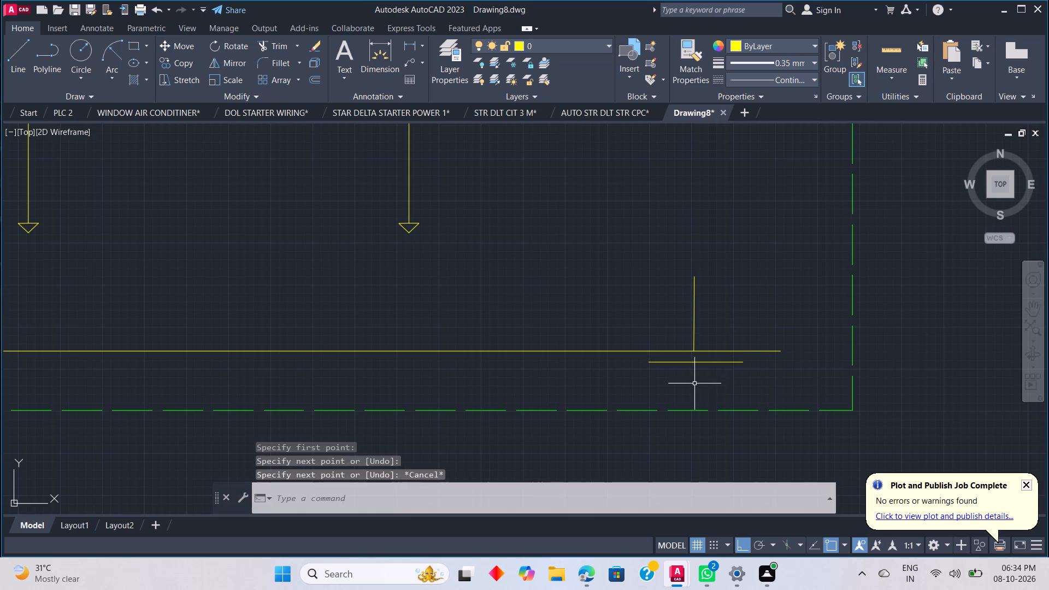
key(space)
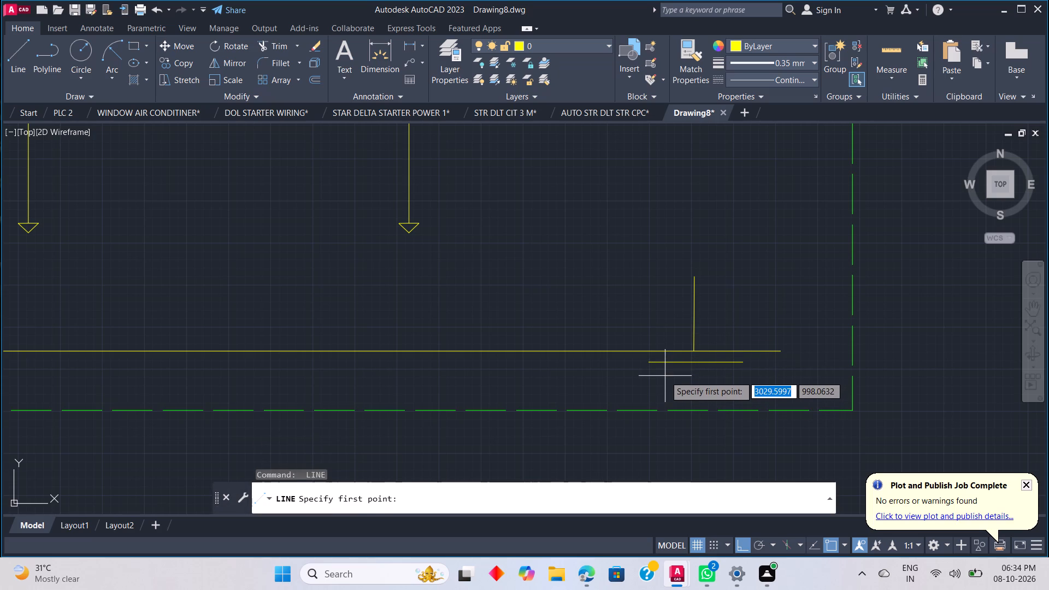
click(665, 376)
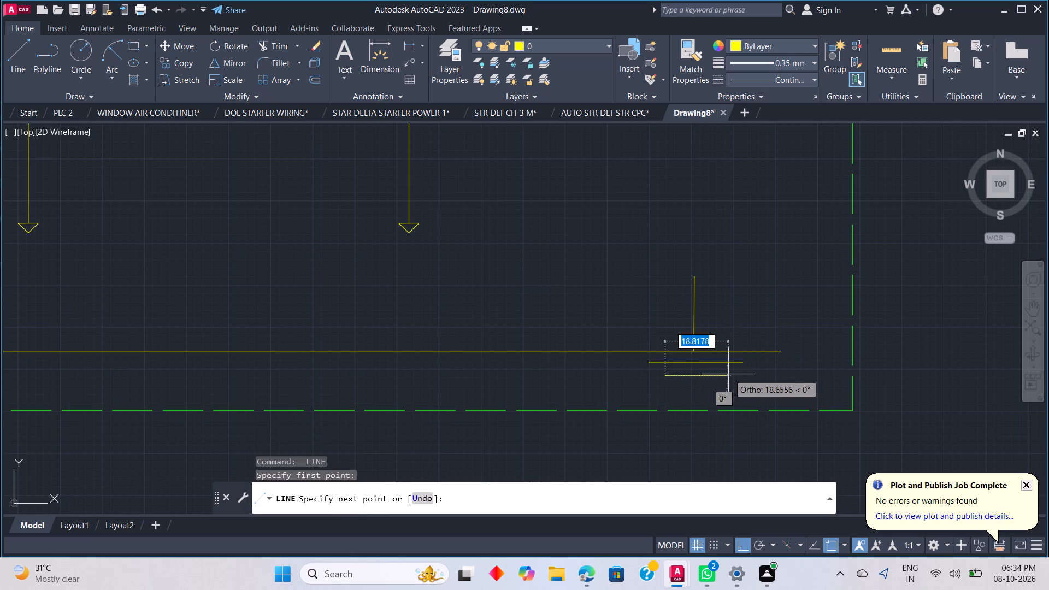
click(728, 374)
key(Escape)
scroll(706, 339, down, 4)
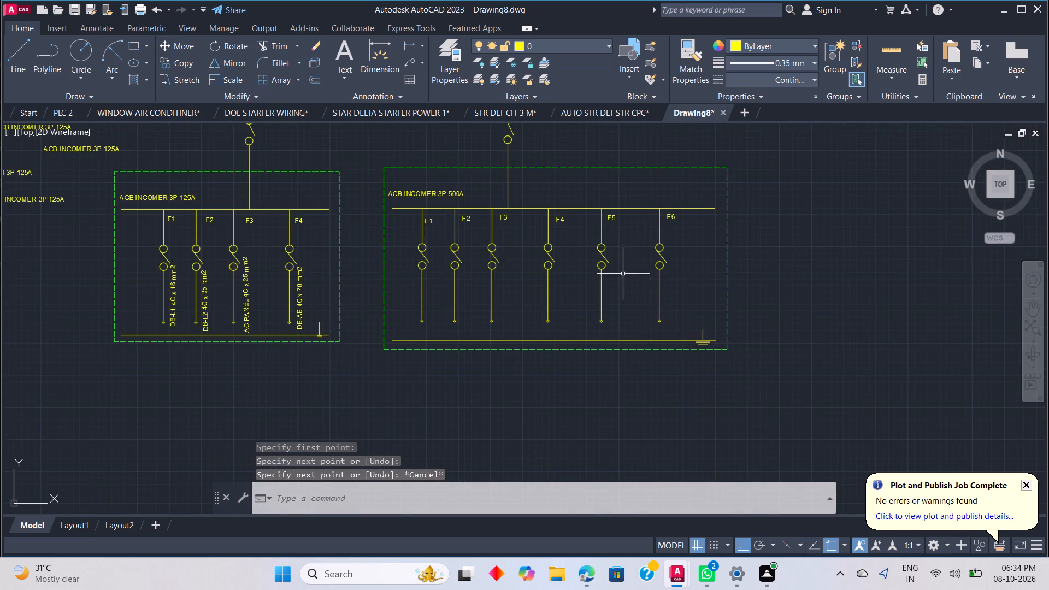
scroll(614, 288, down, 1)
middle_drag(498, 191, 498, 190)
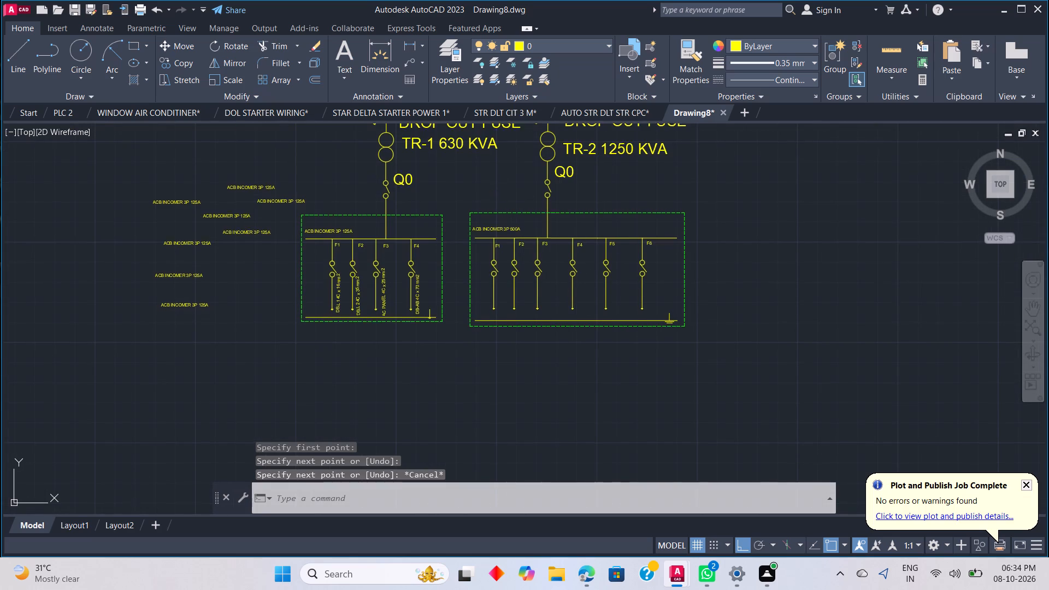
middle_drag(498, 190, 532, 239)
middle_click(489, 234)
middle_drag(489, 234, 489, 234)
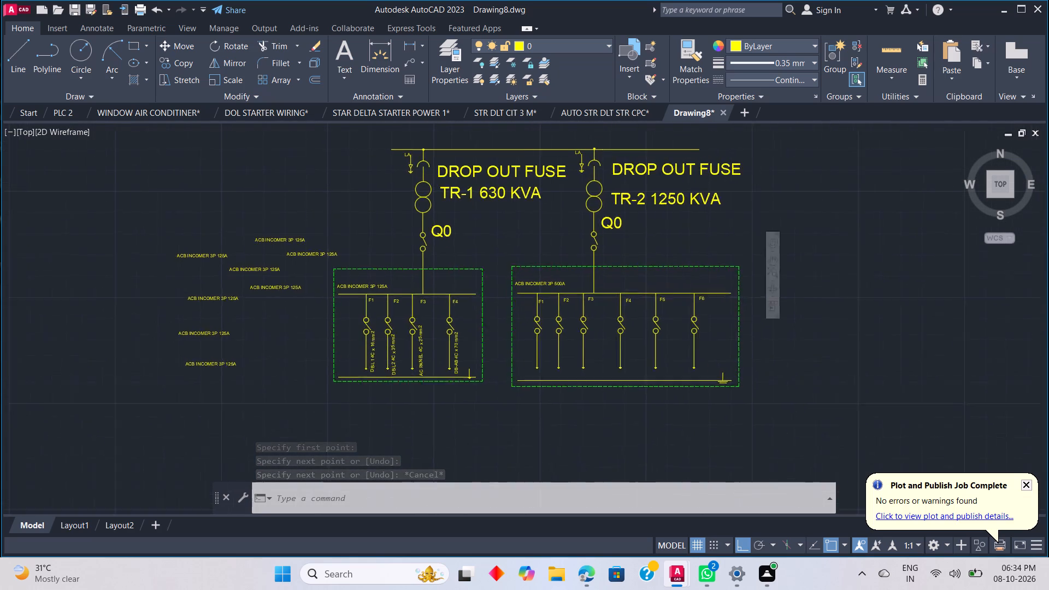
Replace the text of the lowest spare incomer label beside the 125A enclosure with "DB-L1 4C x 70 mm2".
middle_drag(508, 238, 521, 243)
middle_drag(489, 234, 494, 234)
middle_click(526, 245)
scroll(526, 247, down, 2)
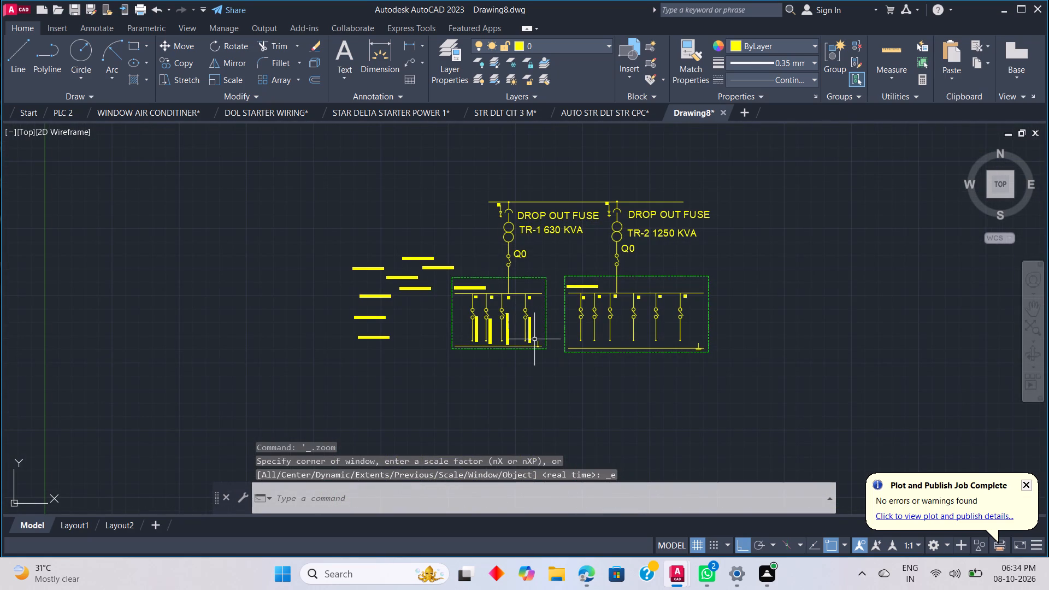
middle_drag(553, 308, 573, 257)
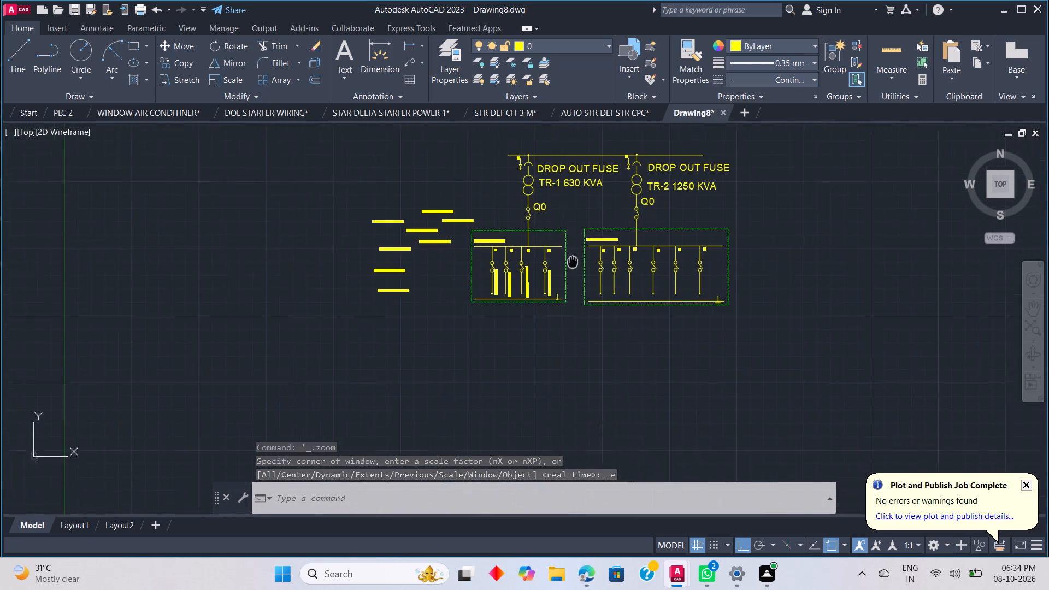
middle_drag(573, 257, 585, 222)
scroll(572, 228, up, 1)
middle_drag(572, 228, 594, 360)
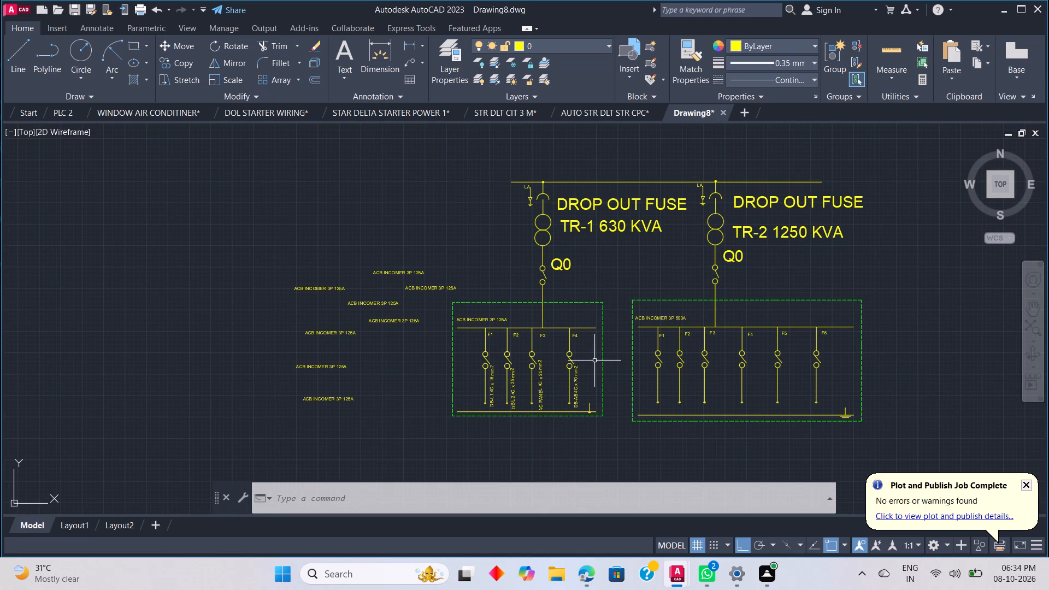
click(332, 399)
double_click(344, 399)
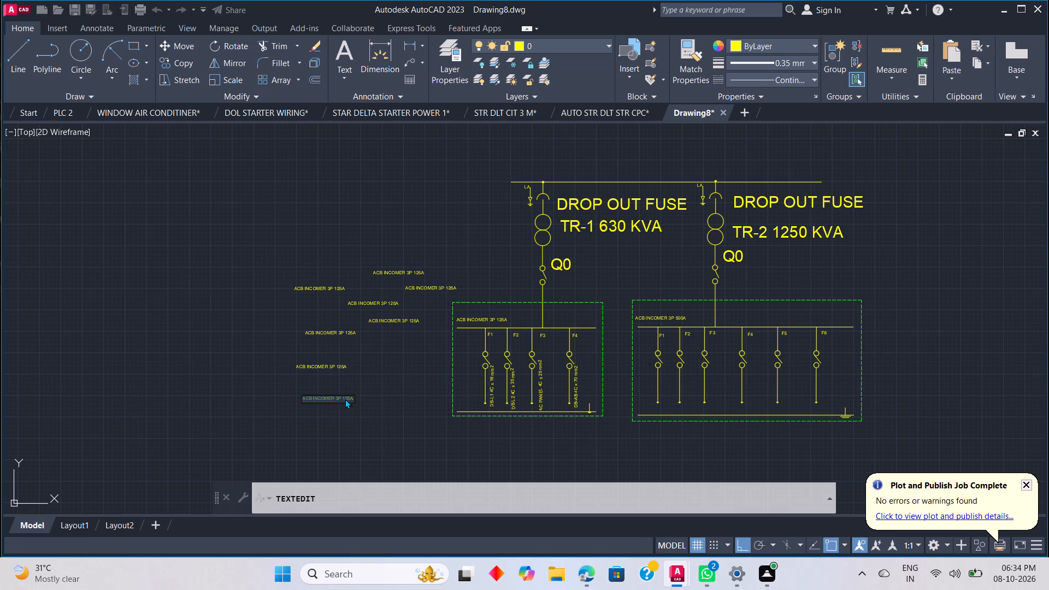
key(BackSpace)
key(BackSpace)
key(BackSpace)
key(BackSpace)
key(BackSpace)
key(BackSpace)
key(BackSpace)
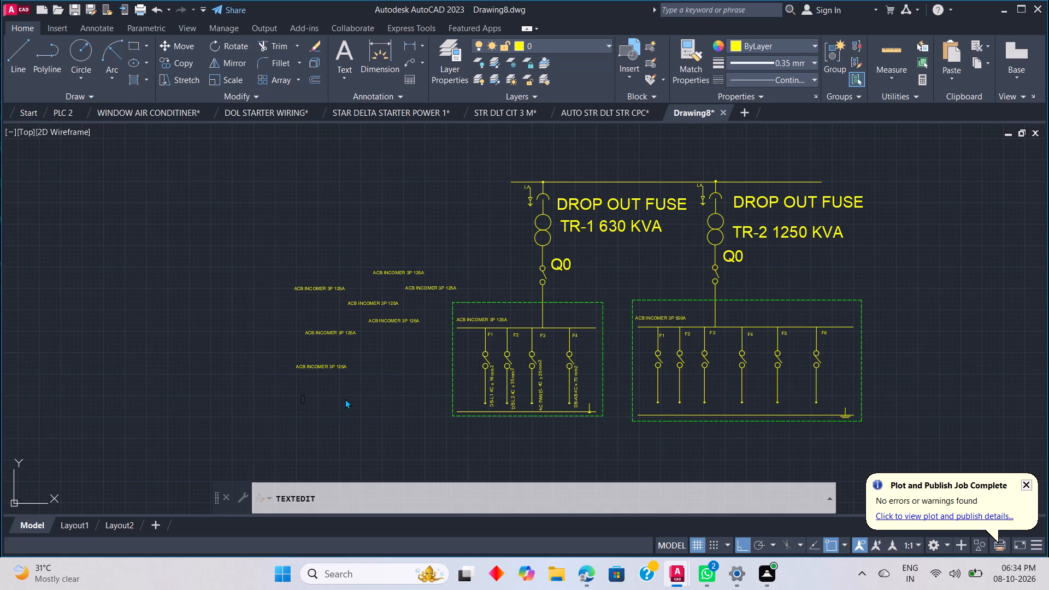
key(d)
key(d)
key(b)
key(minus)
text(L1)
key(space)
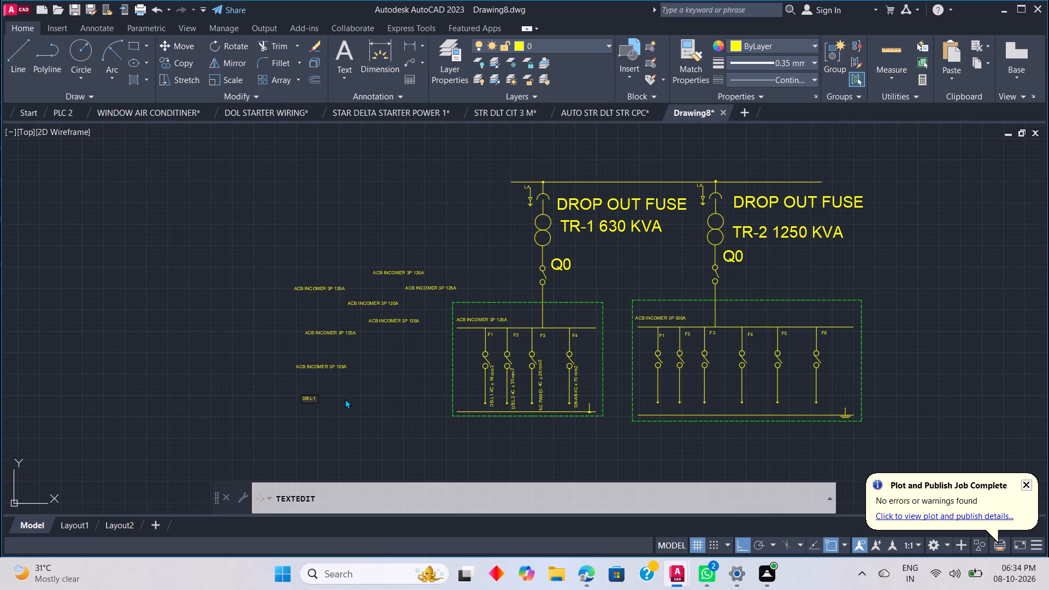
text(4C)
key(space)
text(x)
key(space)
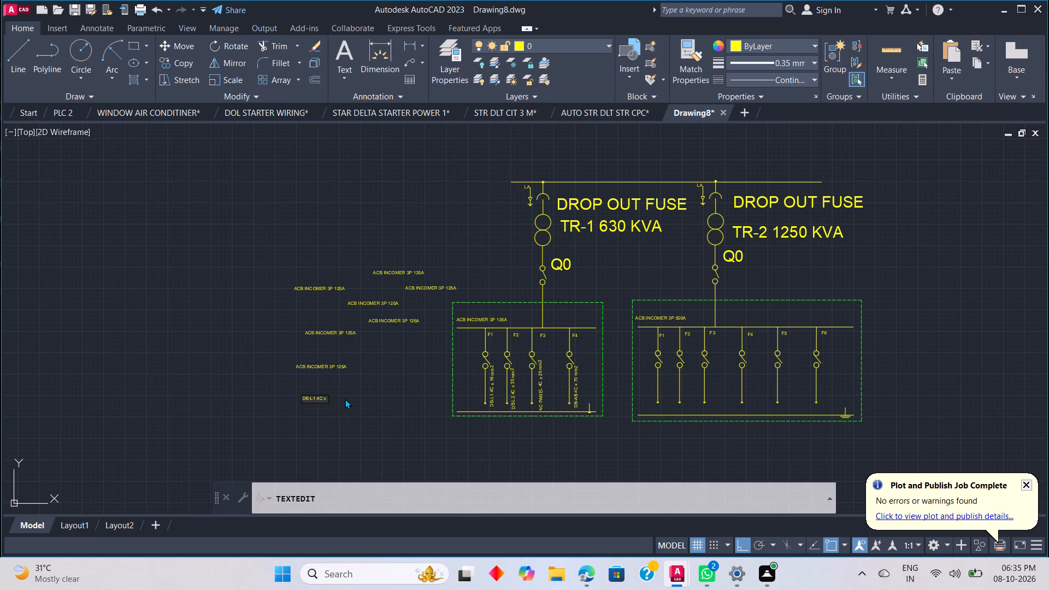
text(70)
key(space)
text(mm2)
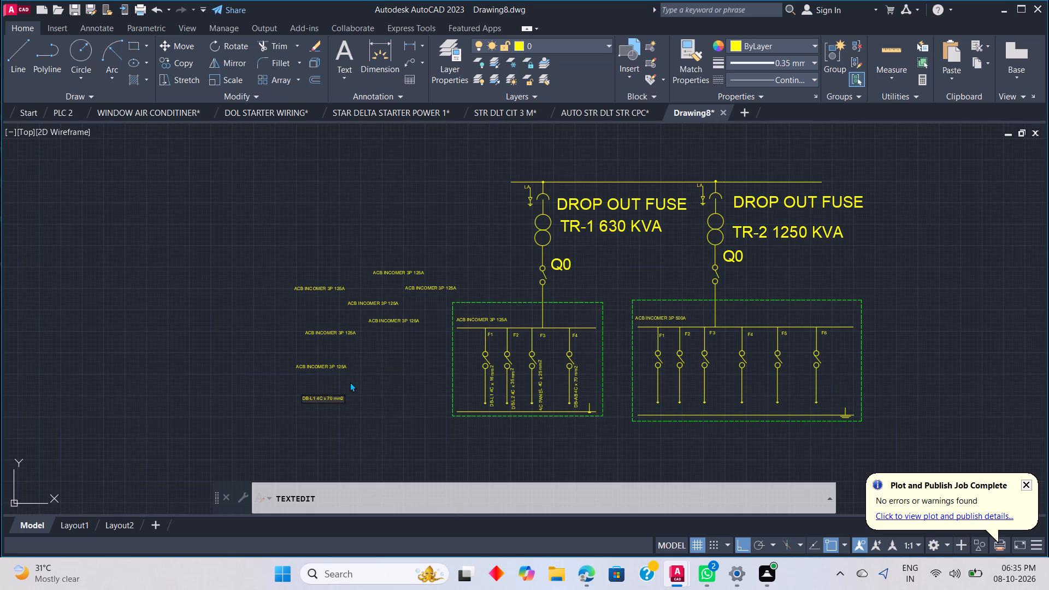
click(362, 384)
click(324, 396)
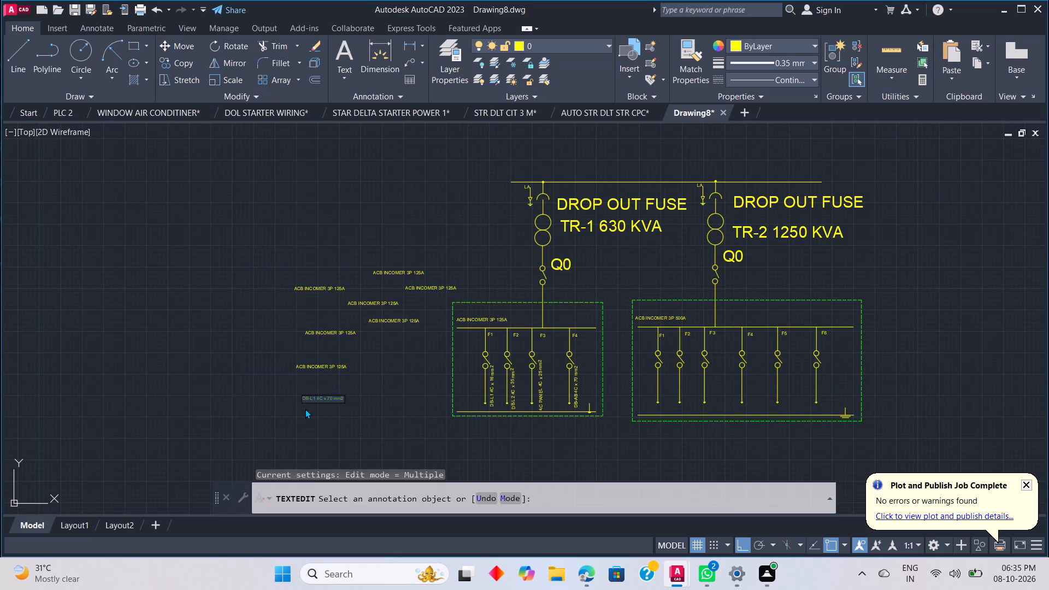
key(Escape)
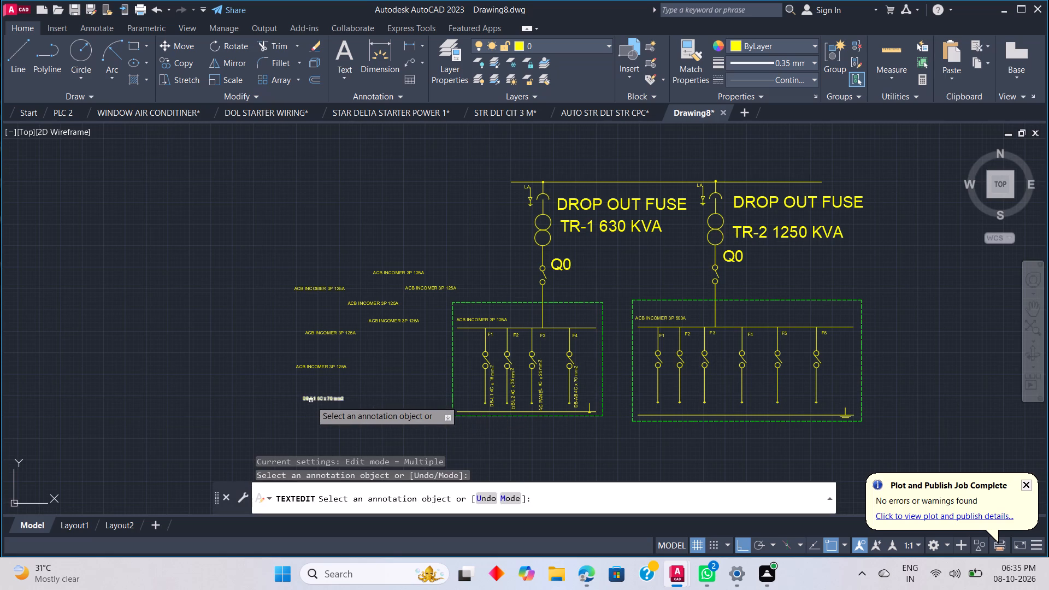
click(309, 400)
key(Escape)
scroll(299, 400, up, 2)
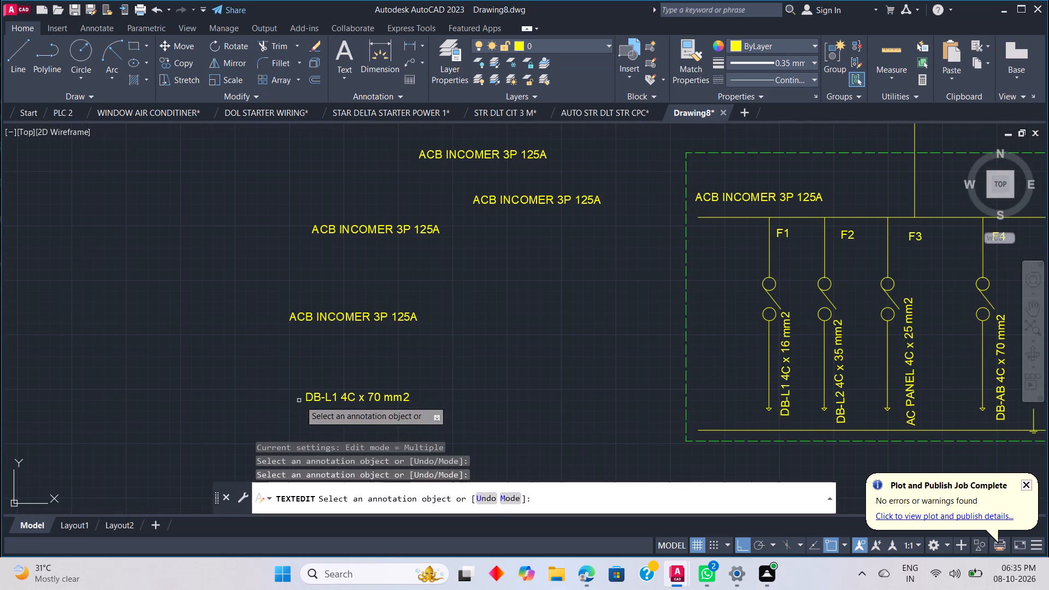
click(310, 398)
key(Escape)
click(305, 400)
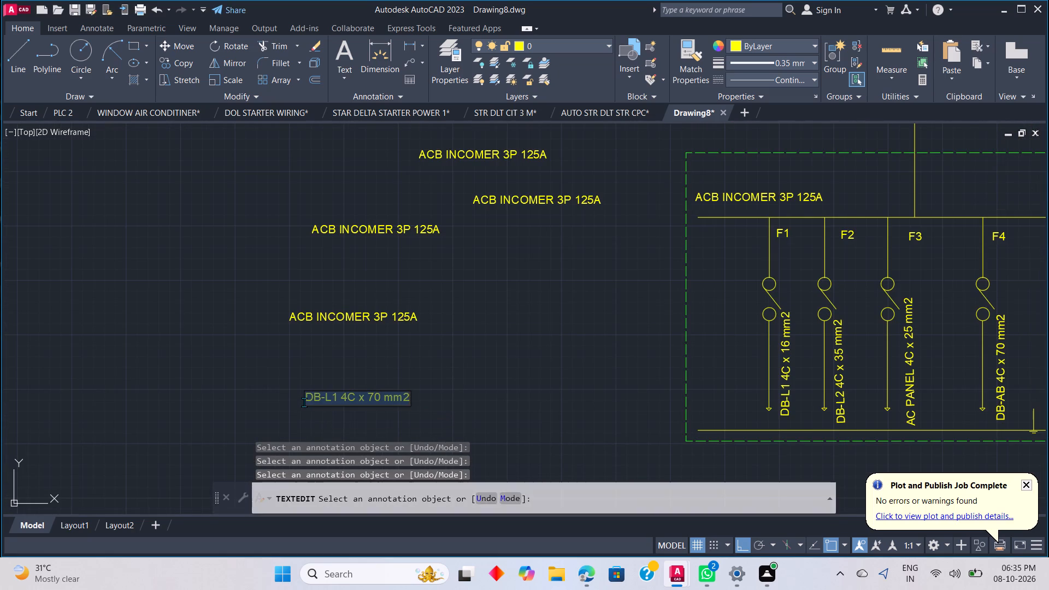
key(Escape)
key(Escape)
key(Escape)
key(Escape)
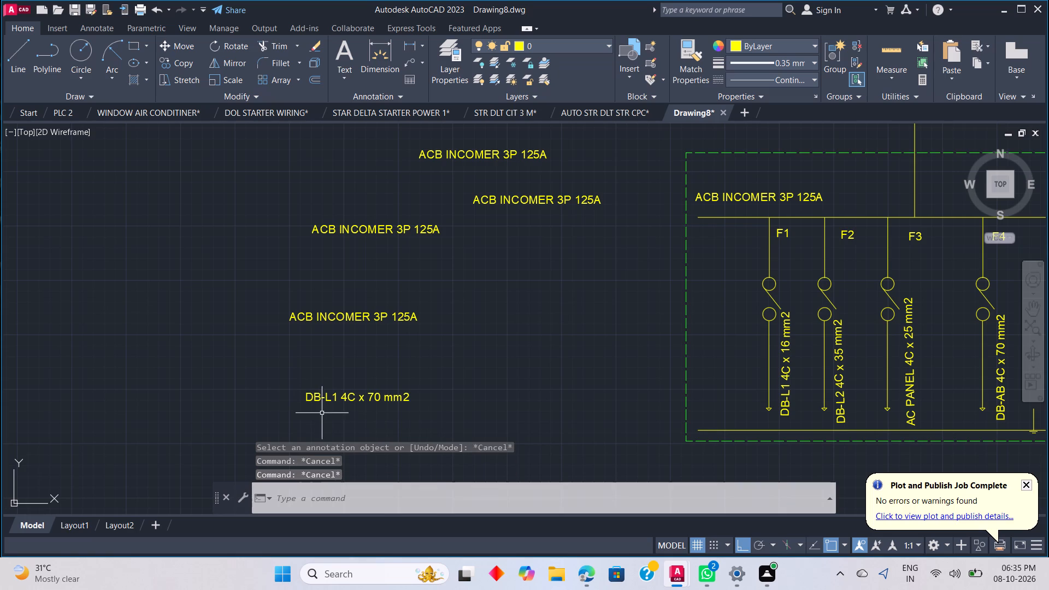
Rotate the DB-L1 4C x 70 mm2 label about its insertion point to read vertically upward.
click(309, 396)
click(303, 404)
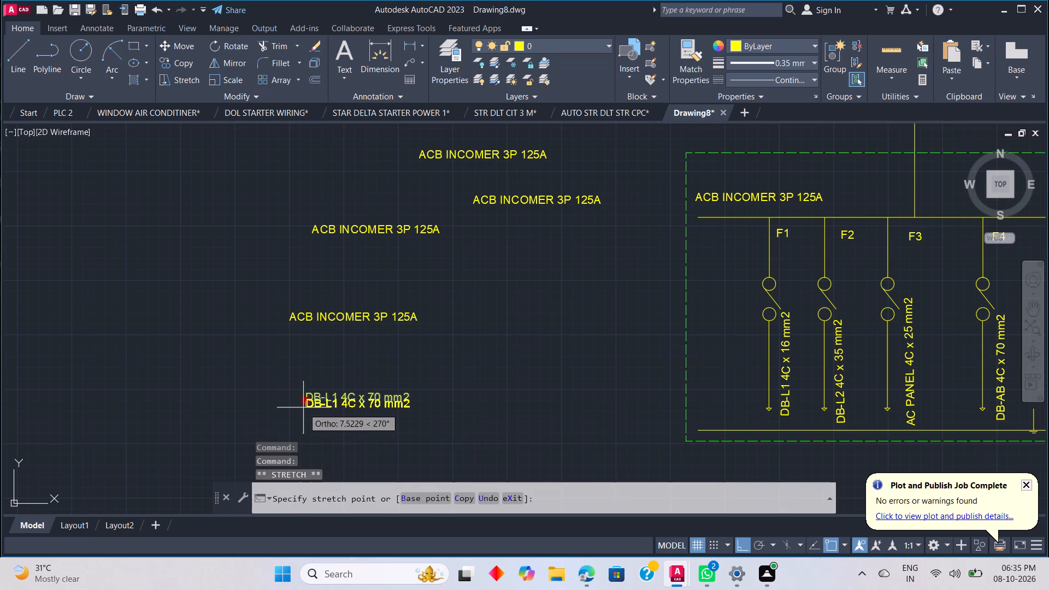
right_click(317, 410)
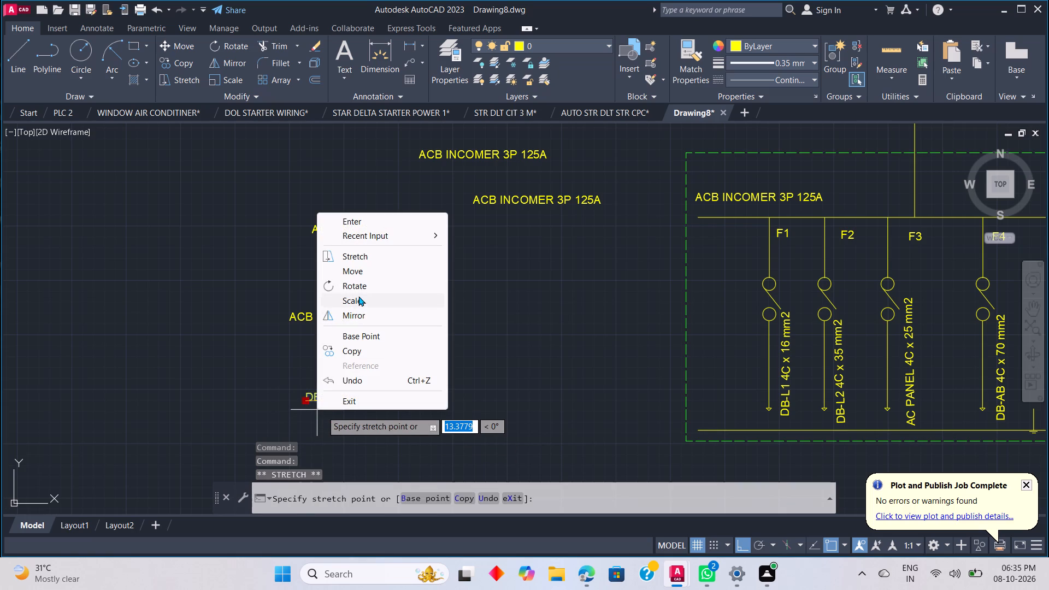
click(361, 291)
click(355, 282)
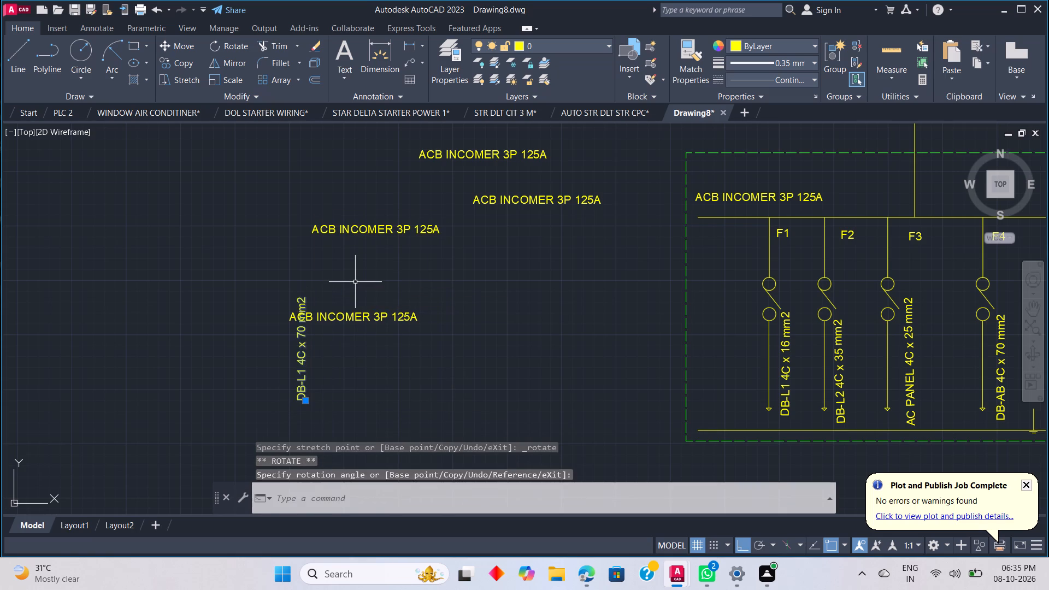
With Ortho off, move the vertical DB-L1 4C x 70 mm2 label beside feeder F1's line in the 500A enclosure, just above the bottom line.
click(307, 399)
scroll(943, 367, down, 2)
middle_drag(849, 373, 488, 352)
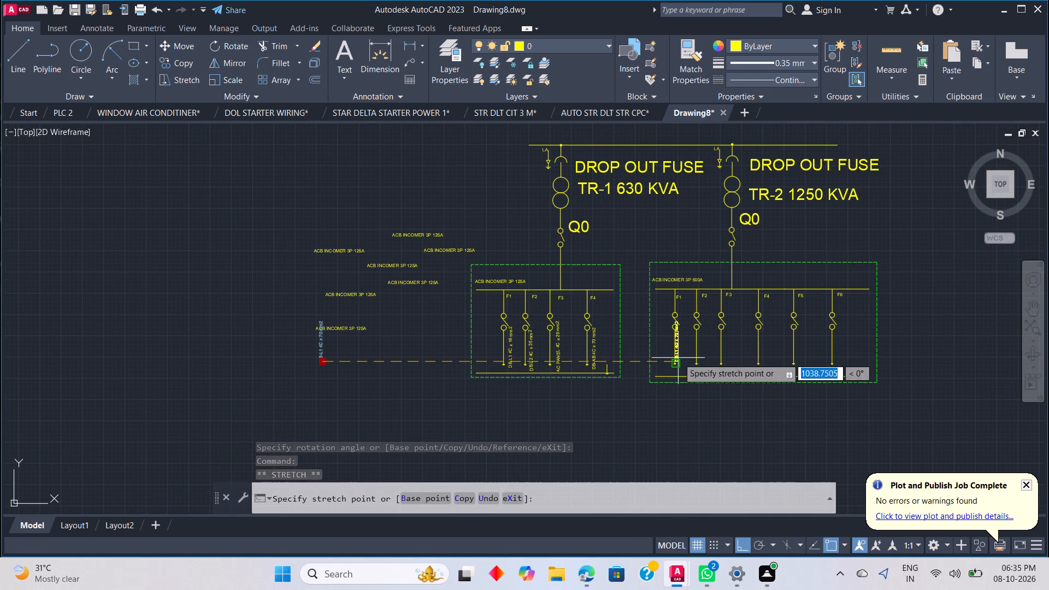
scroll(688, 368, up, 2)
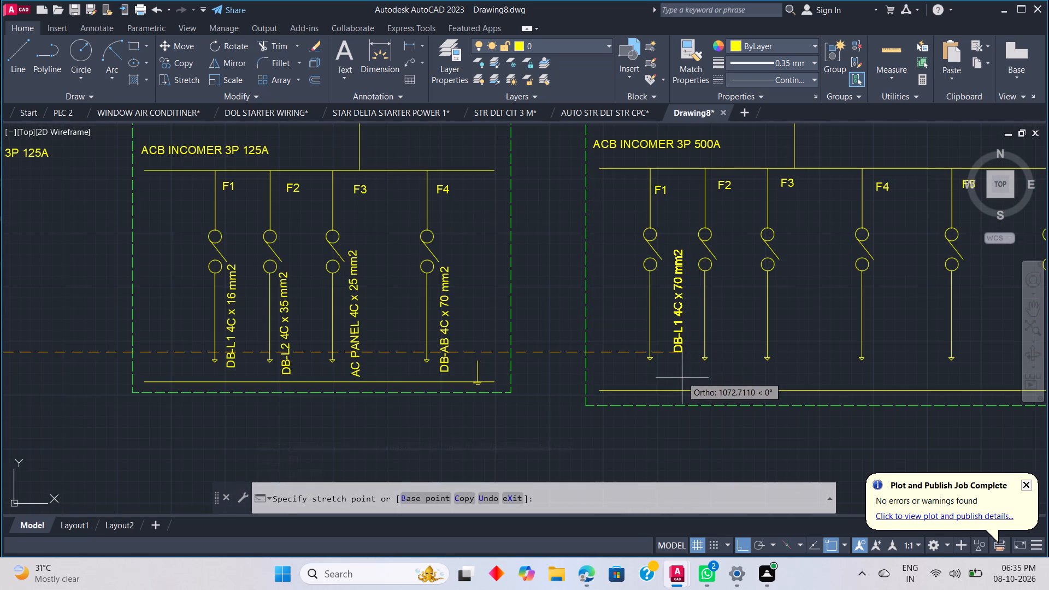
click(735, 544)
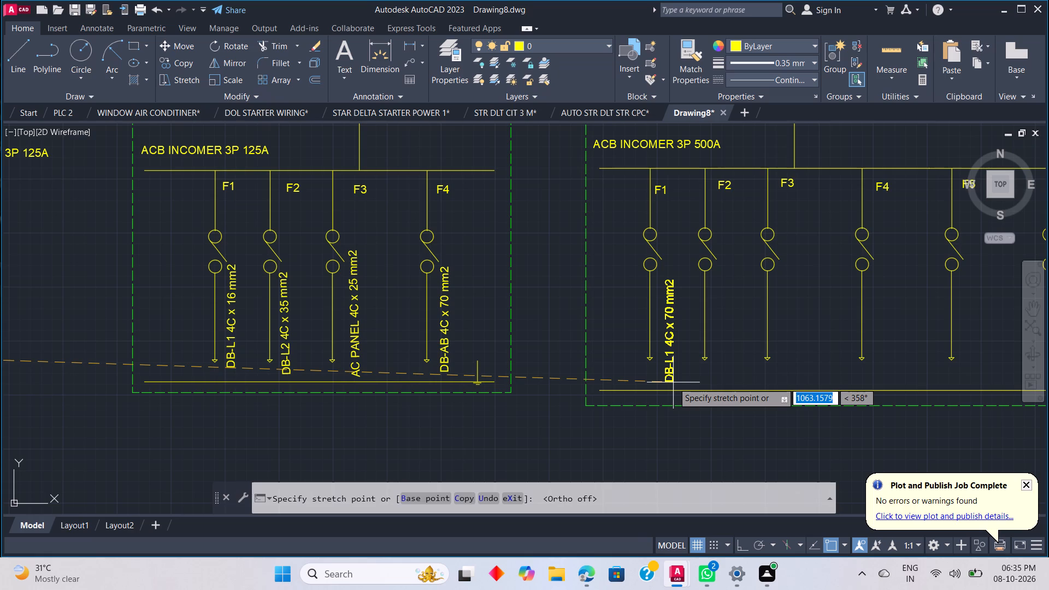
click(673, 382)
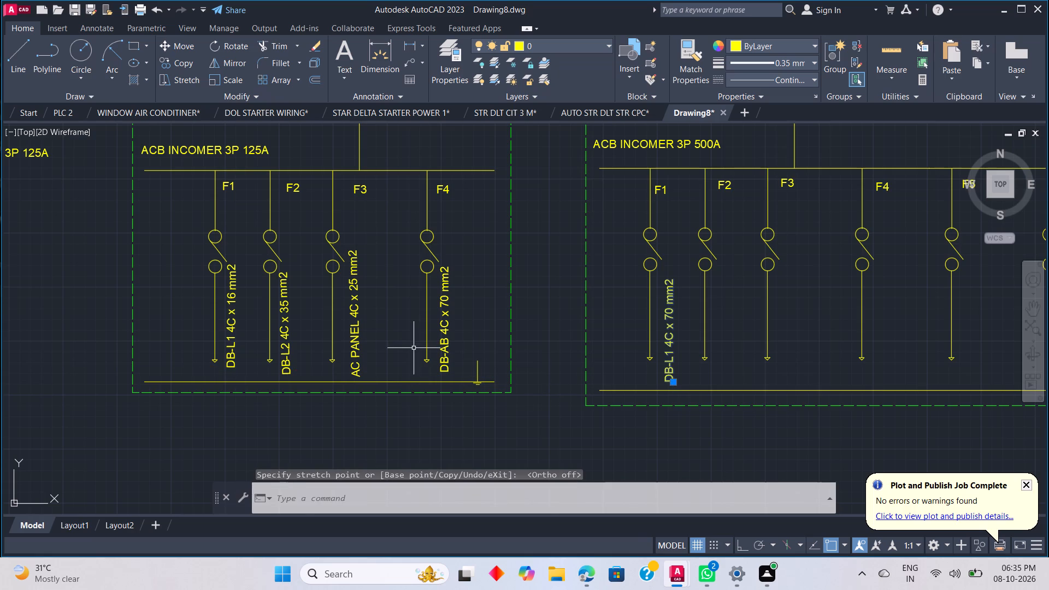
key(Escape)
Replace the text of the spare incomer label level with the 125A enclosure's title with "DB-L2 4C x 50 mm2".
scroll(176, 310, down, 3)
scroll(154, 309, up, 2)
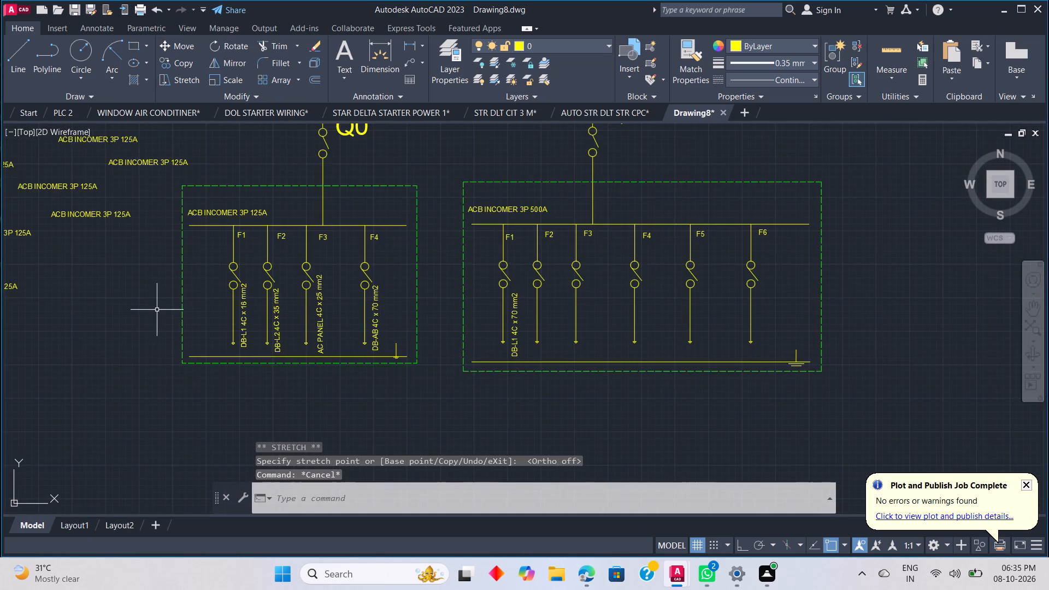
middle_drag(158, 309, 190, 333)
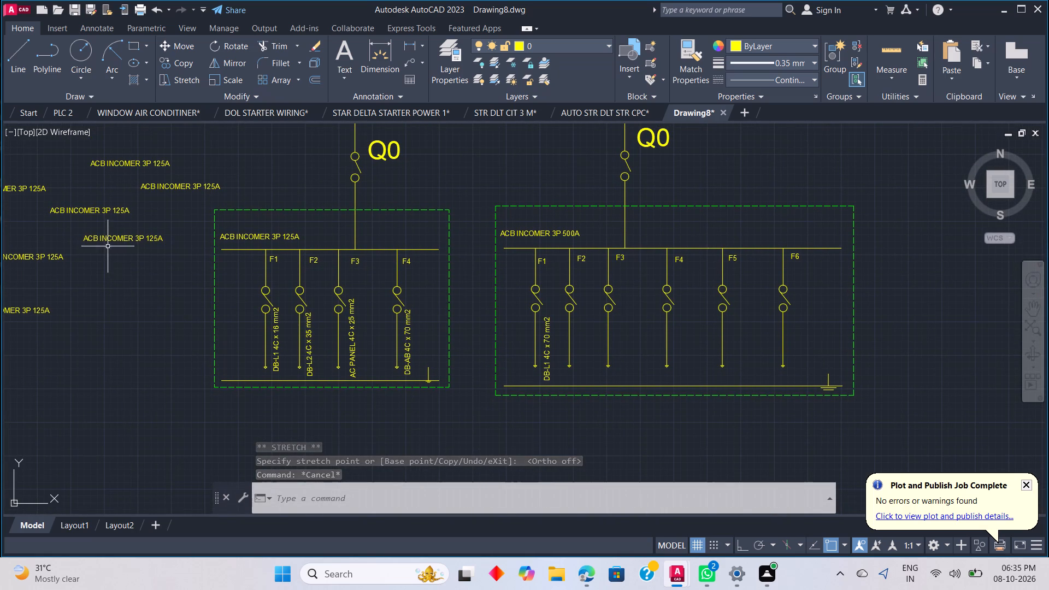
triple_click(107, 238)
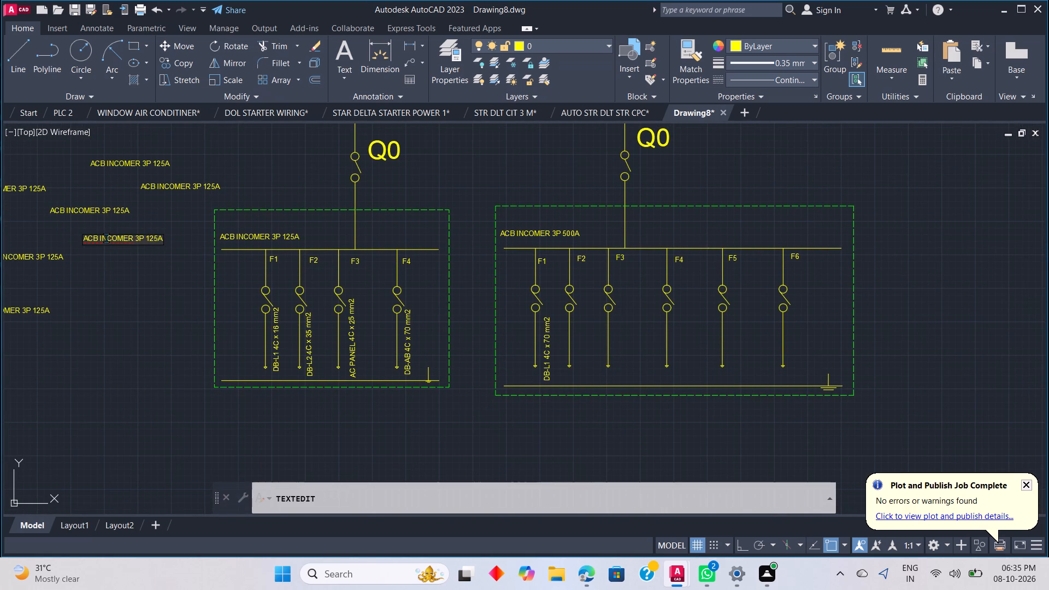
double_click(107, 238)
click(107, 238)
key(BackSpace)
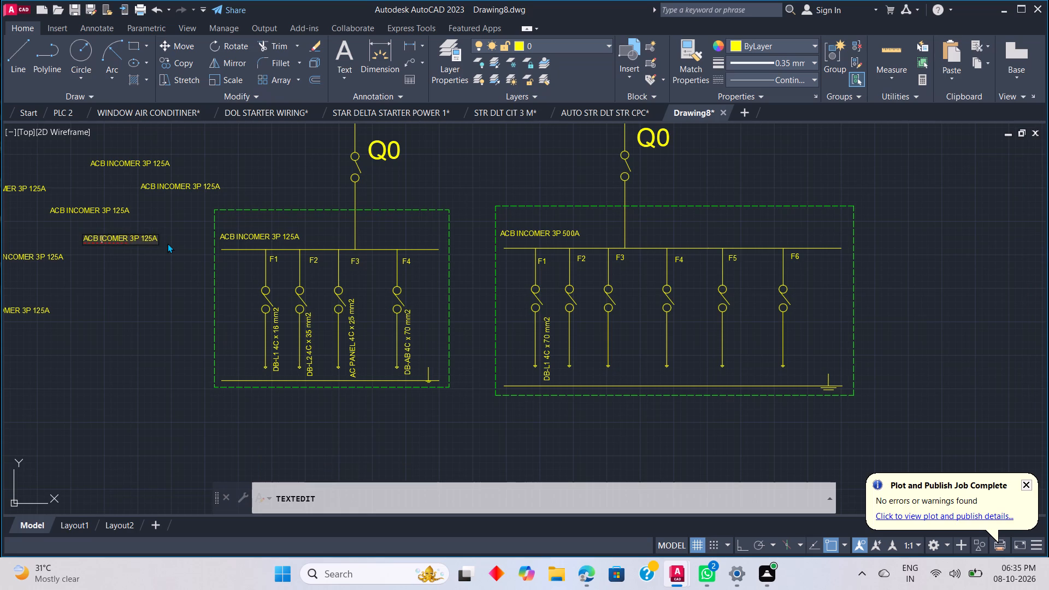
key(BackSpace)
key(BackSpace)
key(BackSpace)
key(BackSpace)
key(BackSpace)
key(BackSpace)
key(BackSpace)
key(BackSpace)
key(BackSpace)
key(BackSpace)
key(BackSpace)
key(BackSpace)
key(BackSpace)
key(BackSpace)
key(BackSpace)
key(BackSpace)
key(BackSpace)
key(BackSpace)
key(BackSpace)
key(BackSpace)
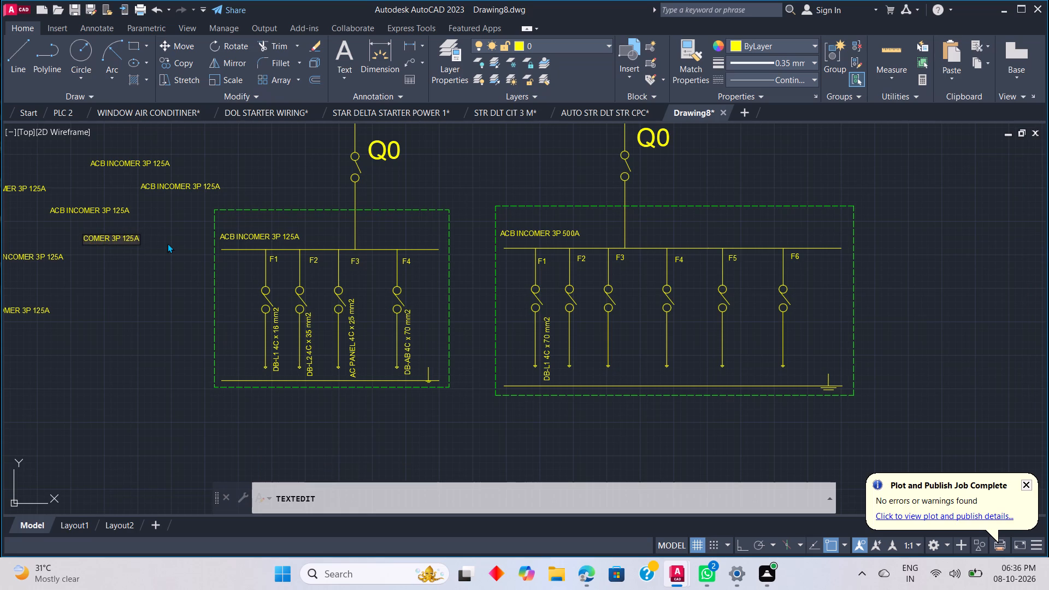
click(140, 238)
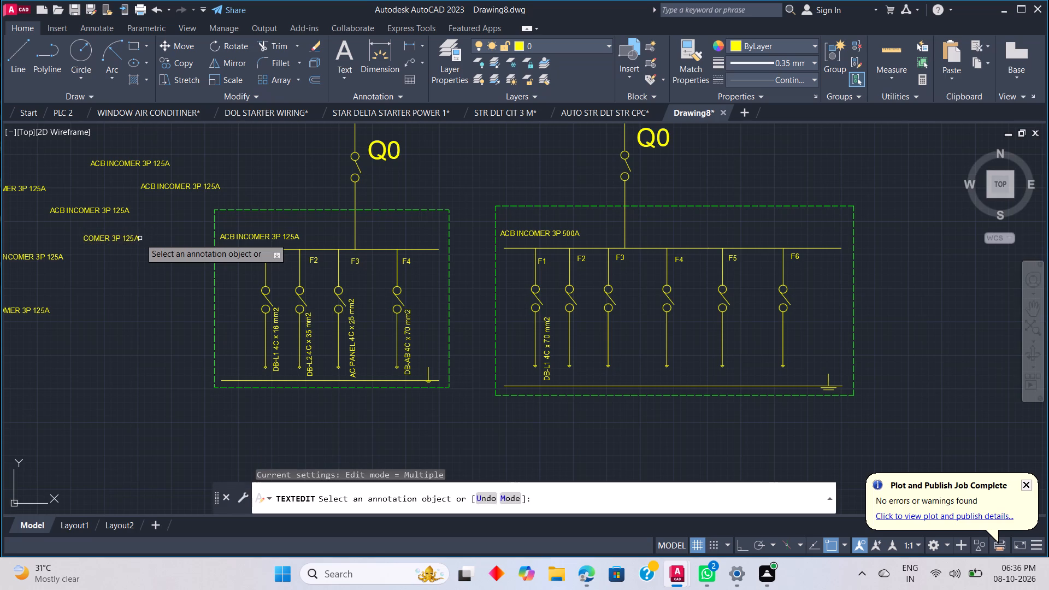
key(BackSpace)
key(BackSpace)
key(BackSpace)
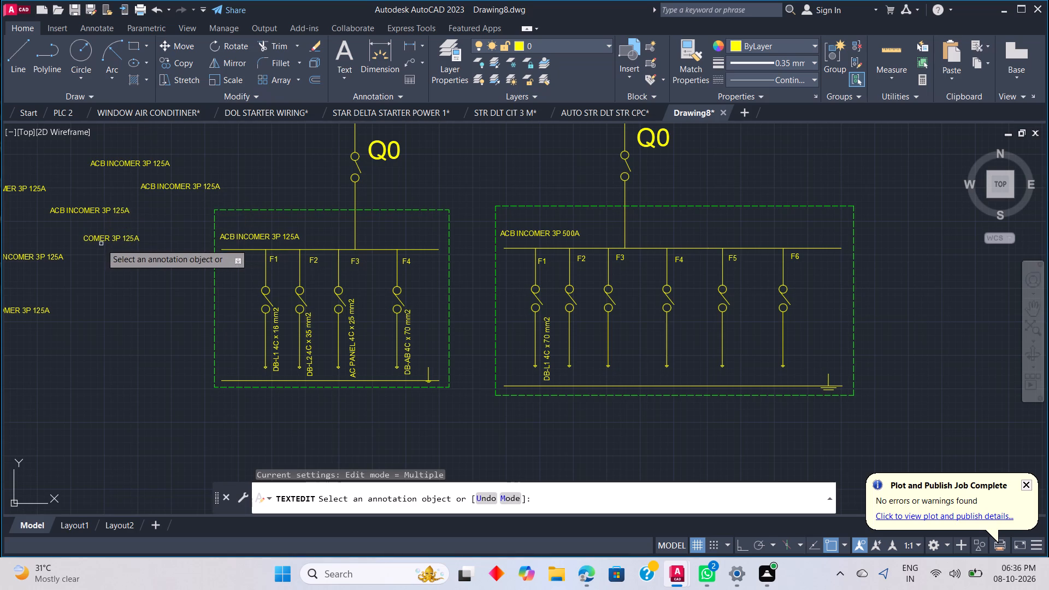
double_click(101, 240)
key(BackSpace)
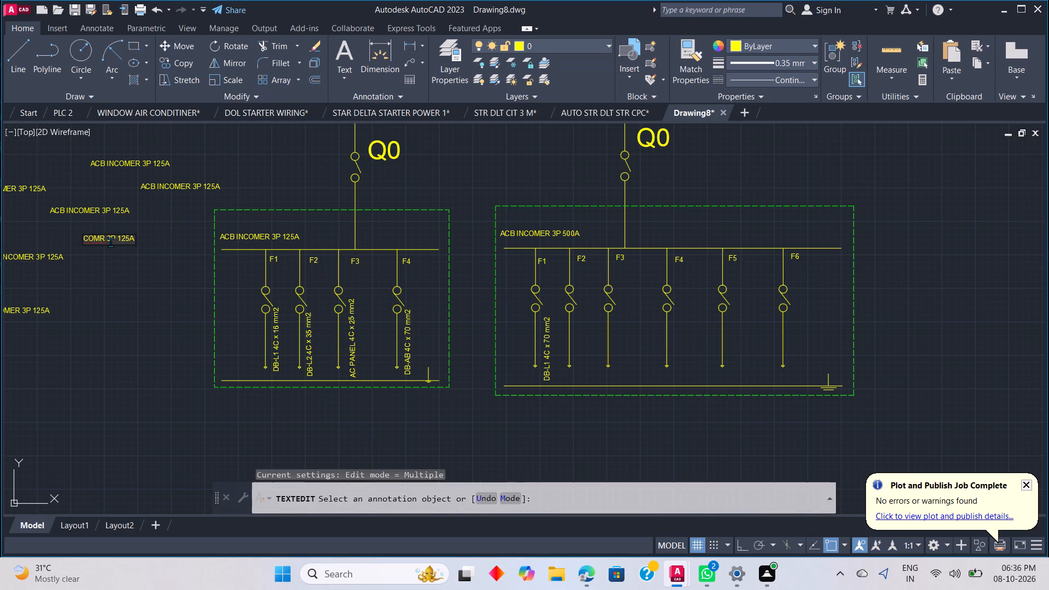
key(Delete)
key(BackSpace)
key(BackSpace)
key(BackSpace)
key(BackSpace)
key(BackSpace)
key(BackSpace)
key(BackSpace)
key(BackSpace)
key(BackSpace)
key(BackSpace)
key(BackSpace)
key(BackSpace)
key(BackSpace)
key(BackSpace)
key(BackSpace)
key(BackSpace)
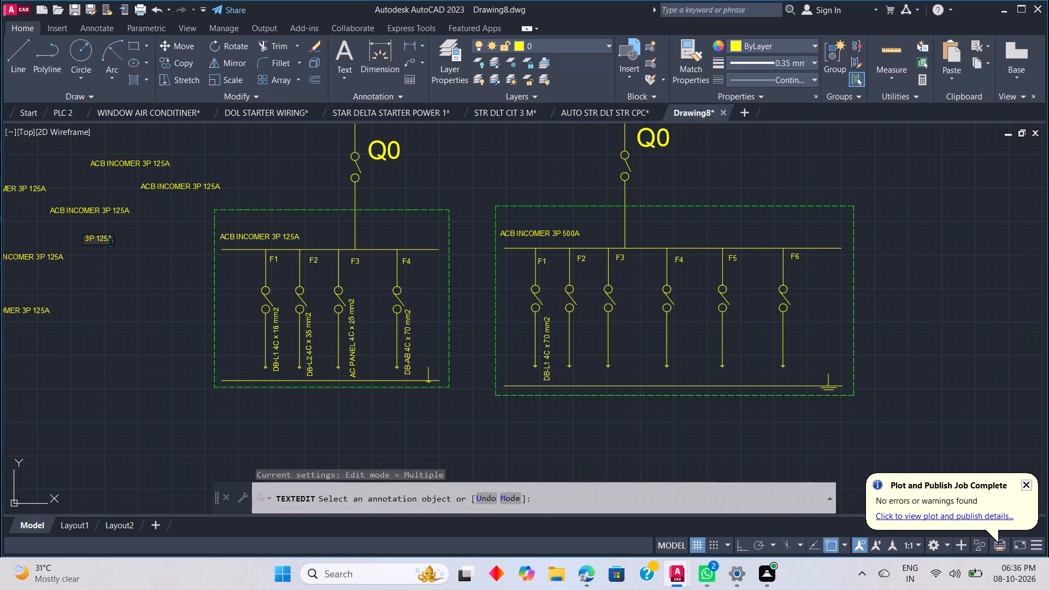
click(114, 238)
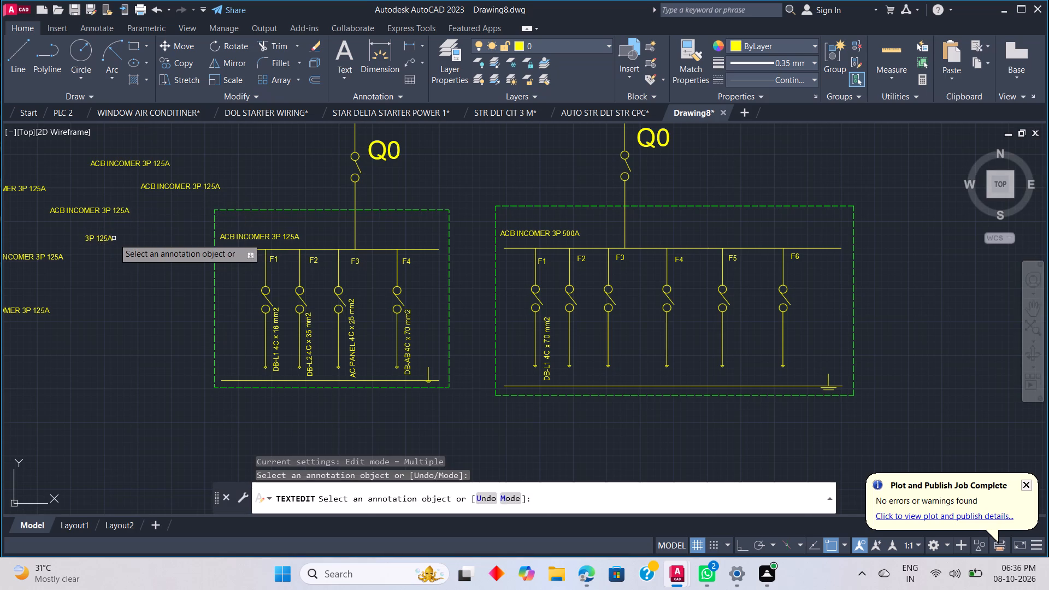
click(114, 238)
click(114, 238)
click(114, 238)
click(114, 238)
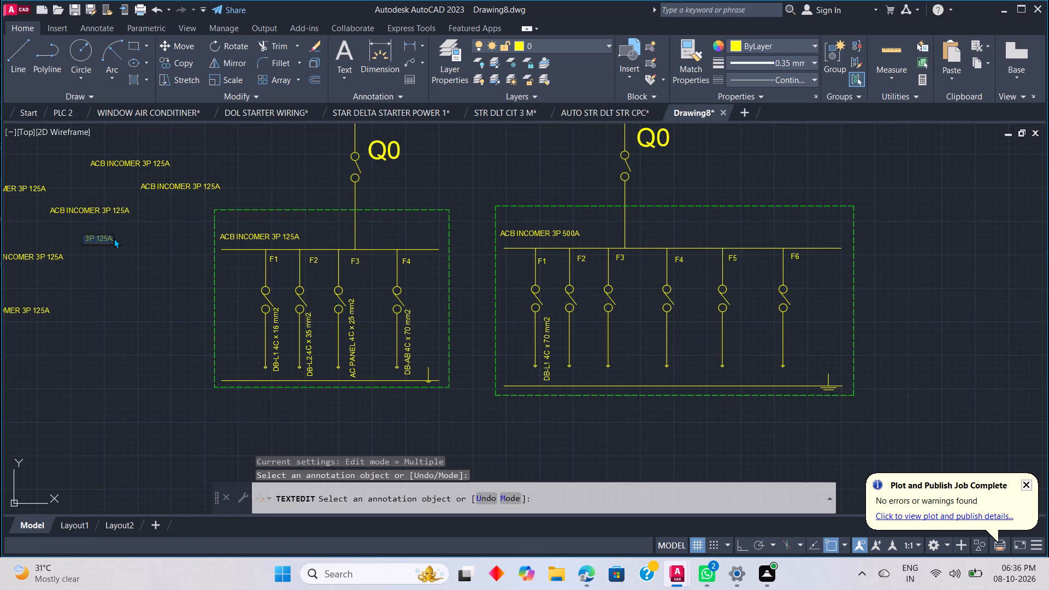
key(BackSpace)
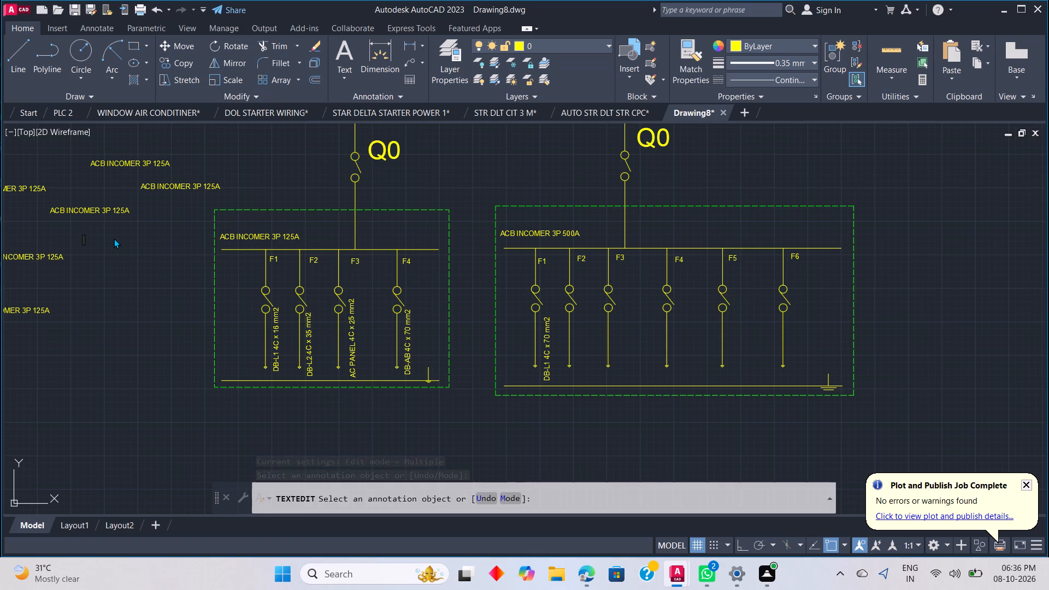
text(db)
key(space)
key(l)
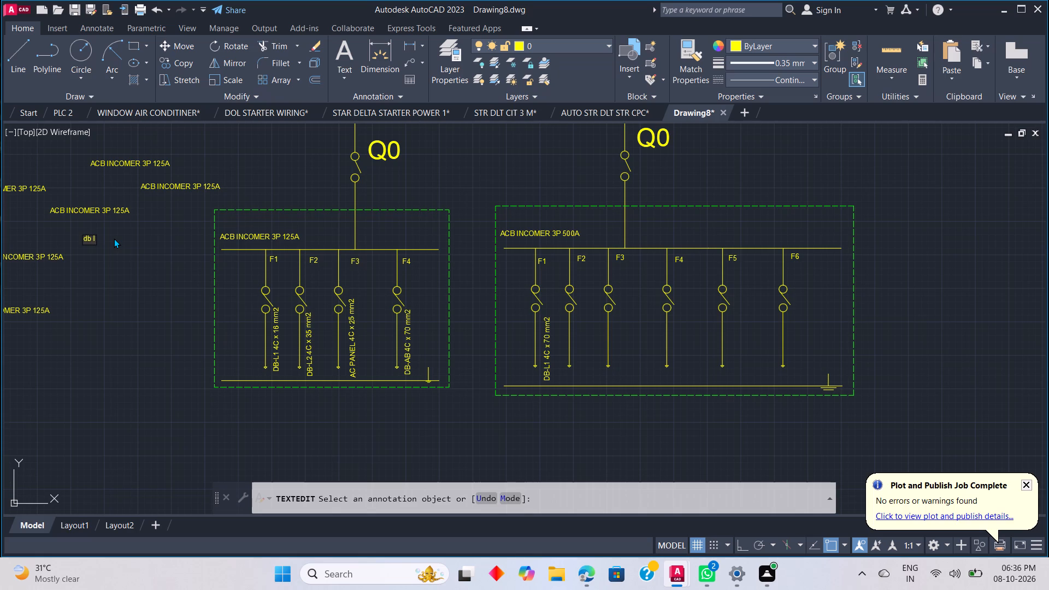
key(BackSpace)
key(BackSpace)
key(BackSpace)
key(BackSpace)
text(DB)
key(minus)
text(L2)
key(space)
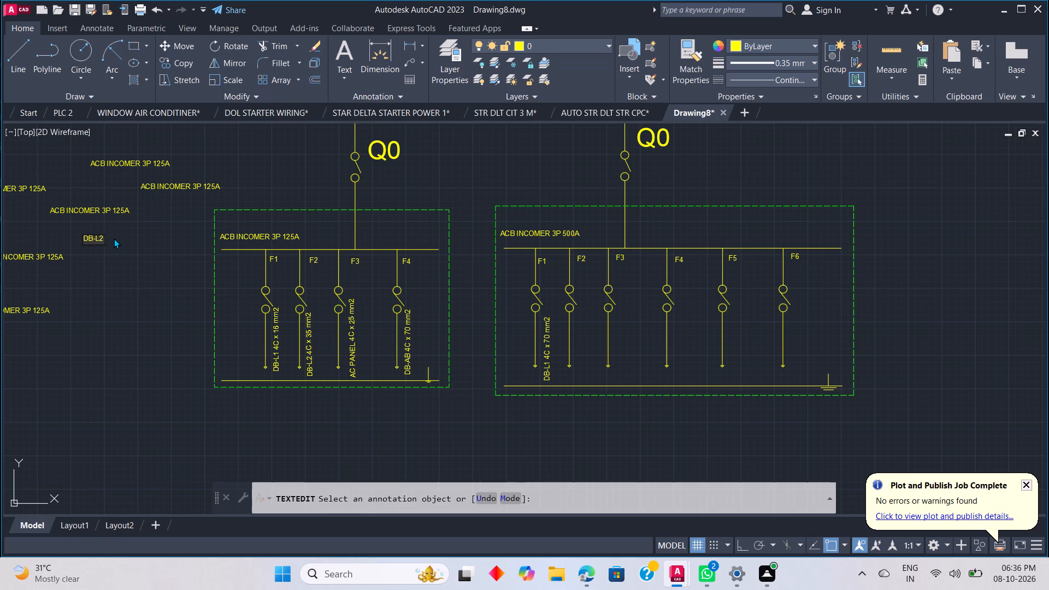
key(4)
key(BackSpace)
text(x)
key(space)
text(50 mm2)
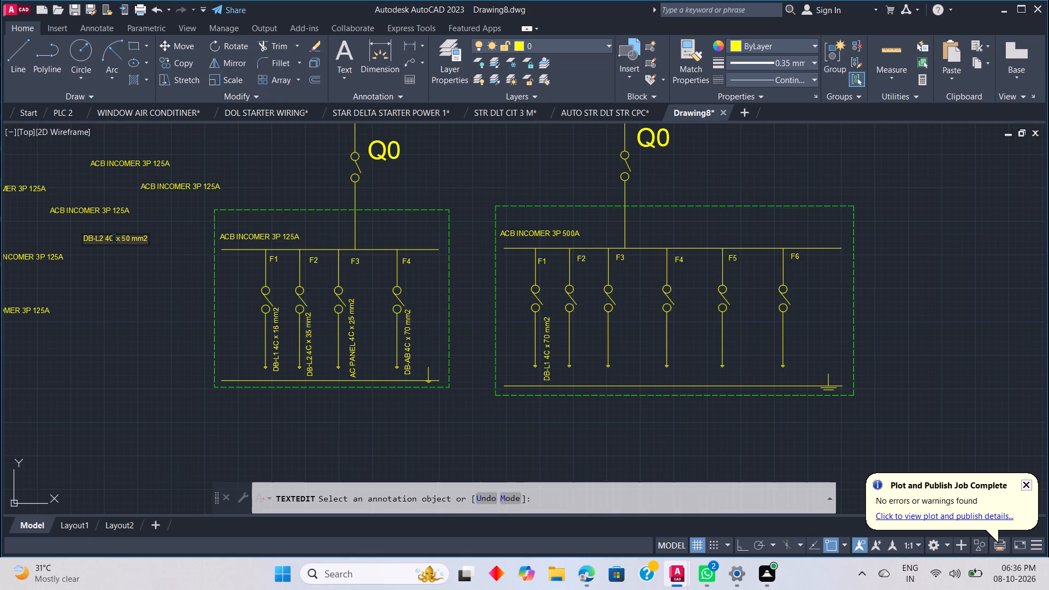
click(111, 291)
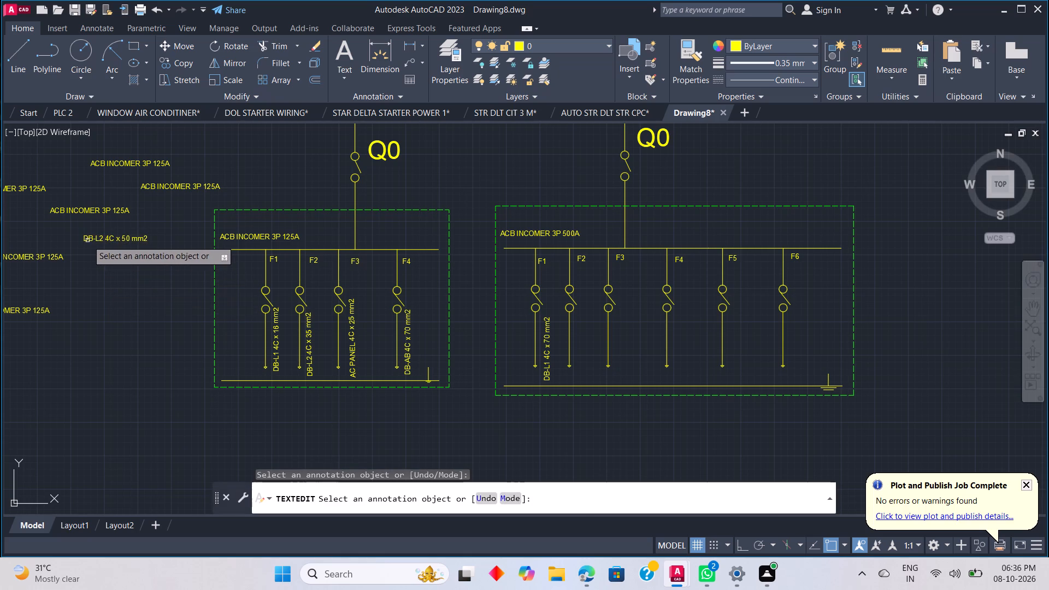
click(87, 239)
key(Escape)
key(Escape)
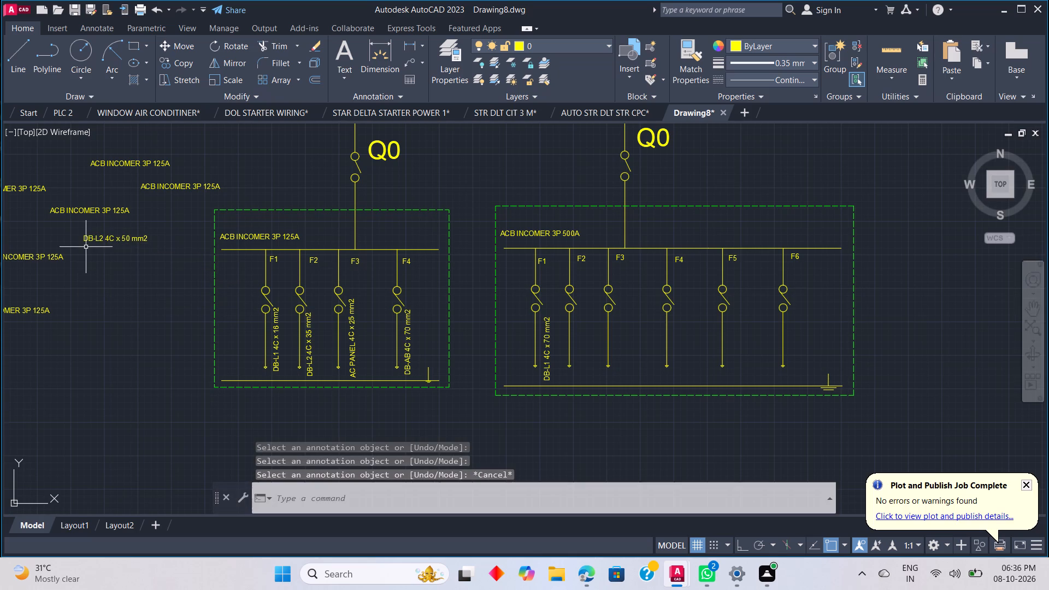
key(Escape)
With Ortho on, rotate the DB-L2 4C x 50 mm2 label 90° about its insertion point to read vertically upward.
click(82, 242)
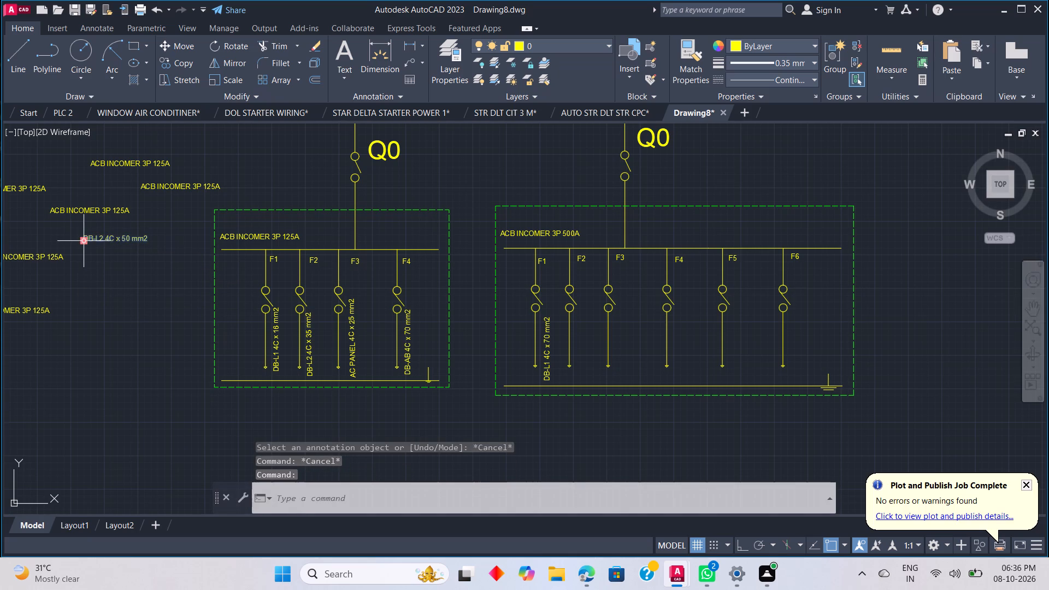
click(82, 242)
right_click(87, 268)
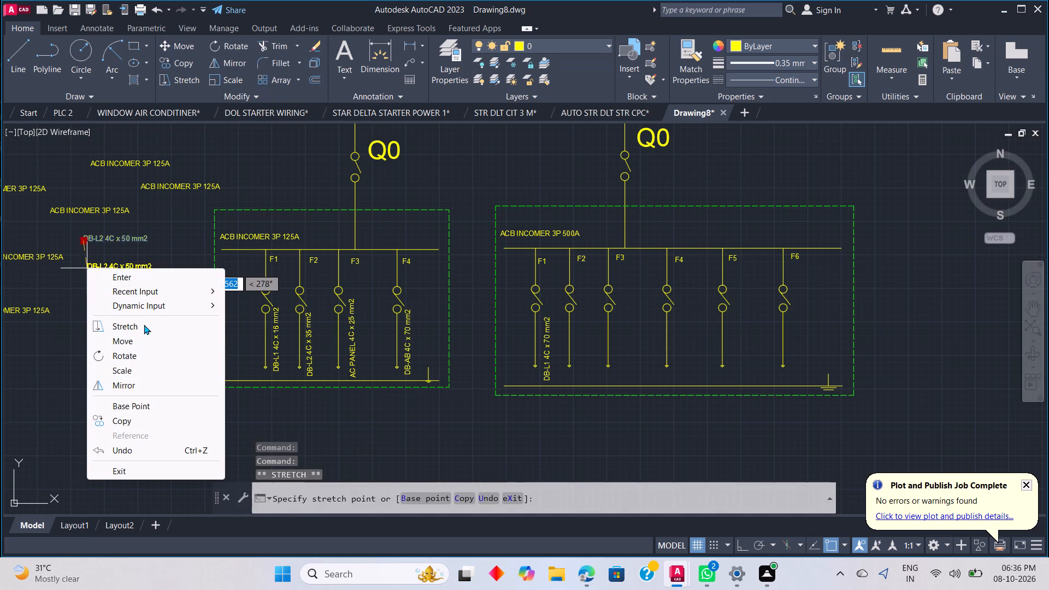
click(134, 351)
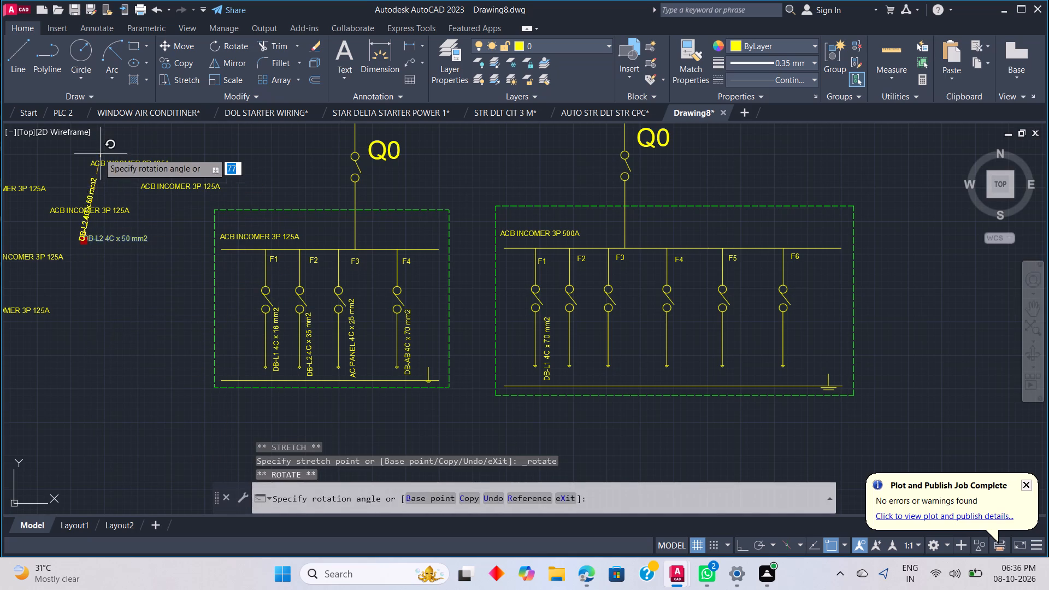
click(736, 548)
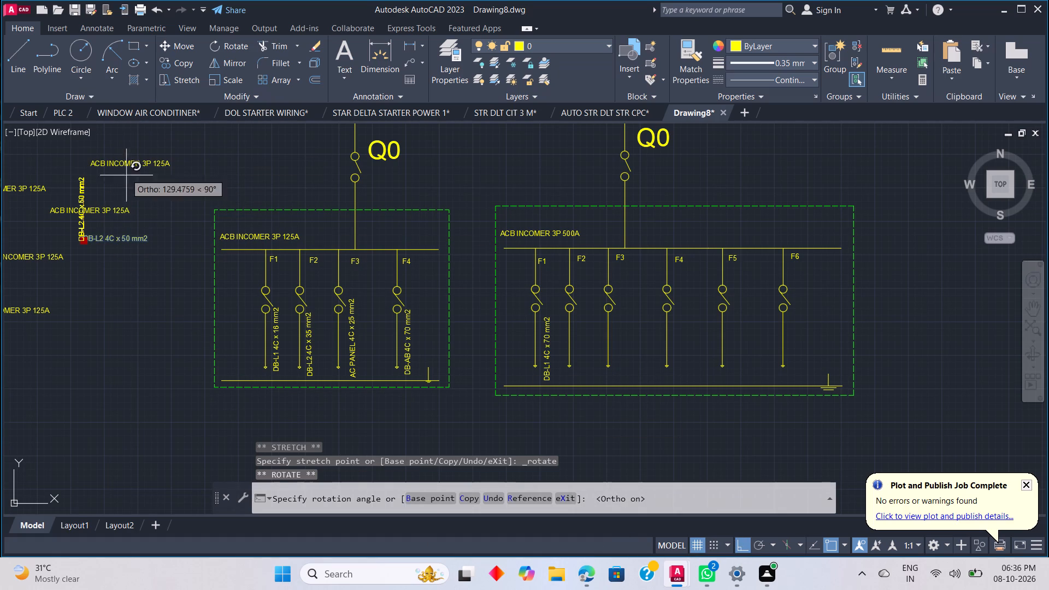
click(116, 179)
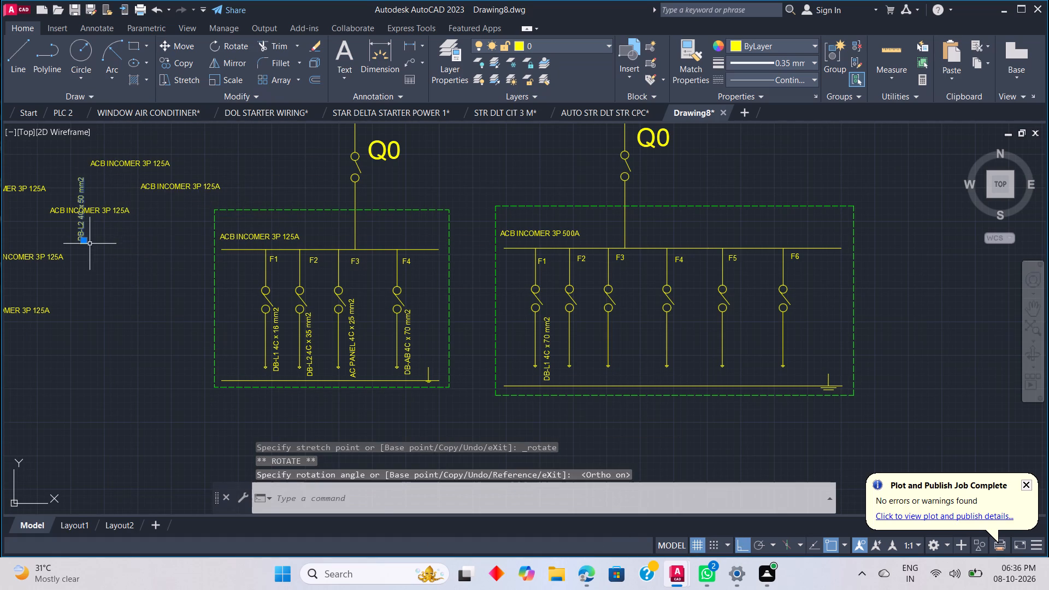
With Ortho off, move the vertical DB-L2 4C x 50 mm2 label beside feeder F2's line in the 500A enclosure, level with the DB-L1 label.
click(86, 241)
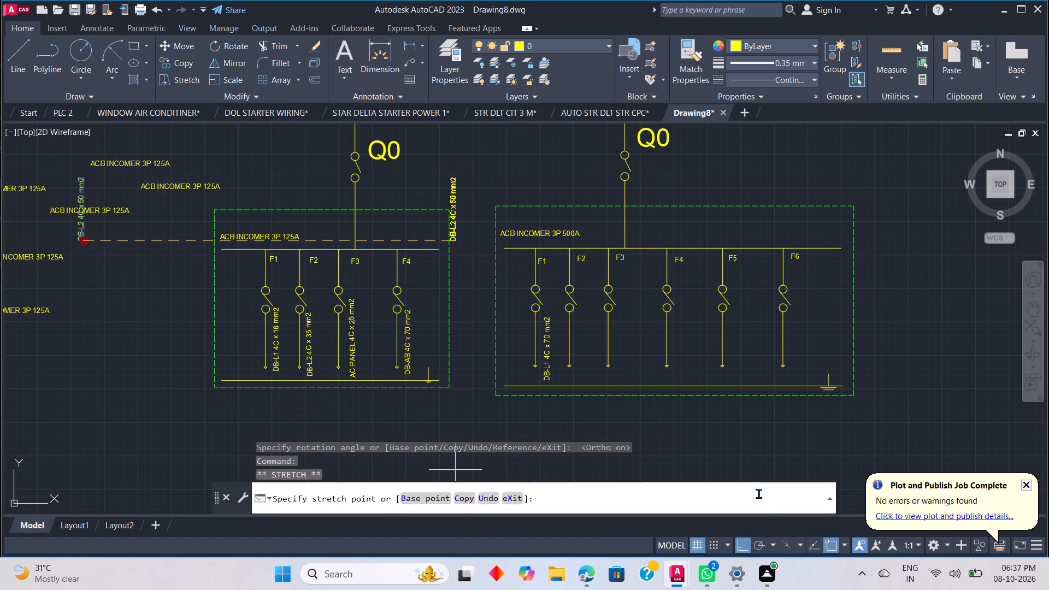
click(744, 545)
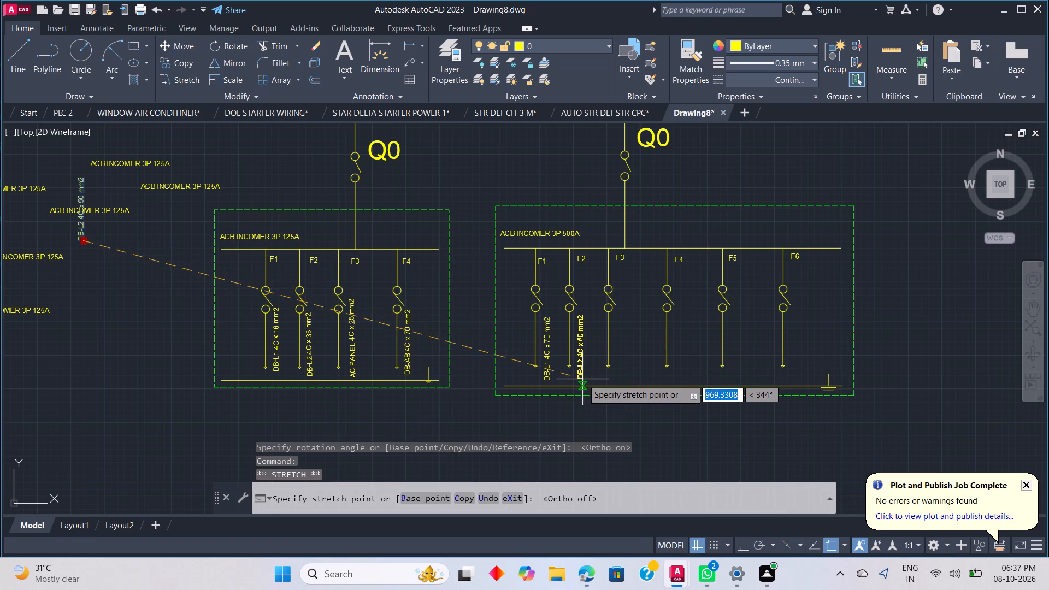
scroll(582, 379, up, 2)
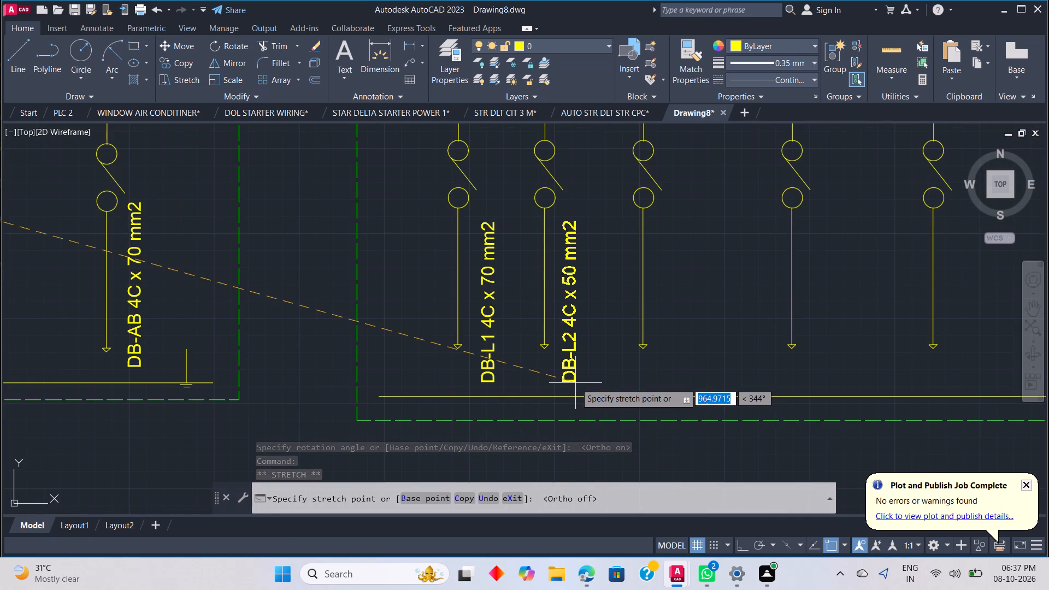
click(575, 383)
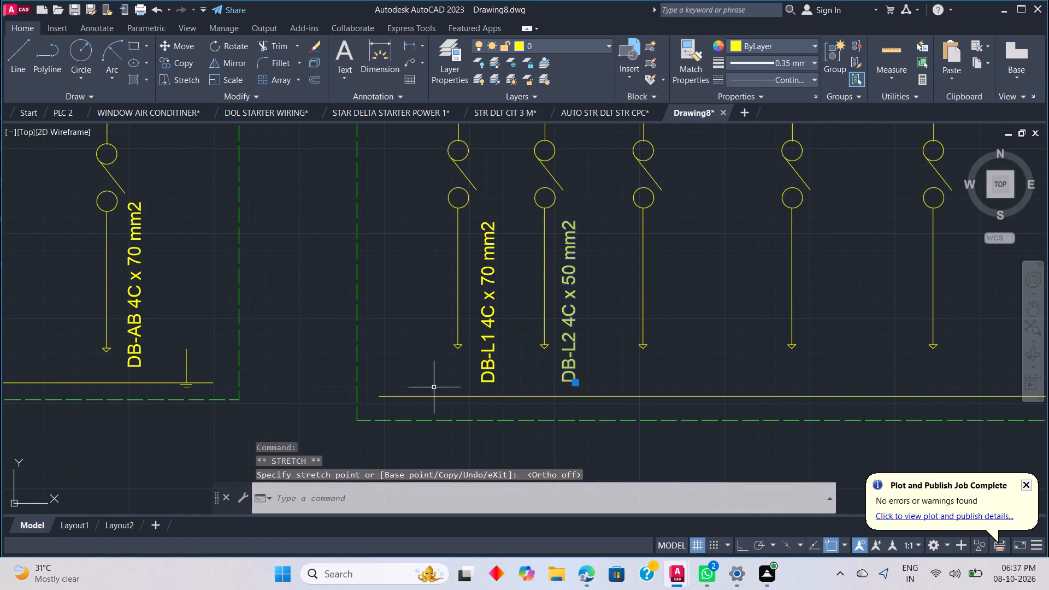
key(Escape)
scroll(304, 314, down, 3)
scroll(263, 317, up, 1)
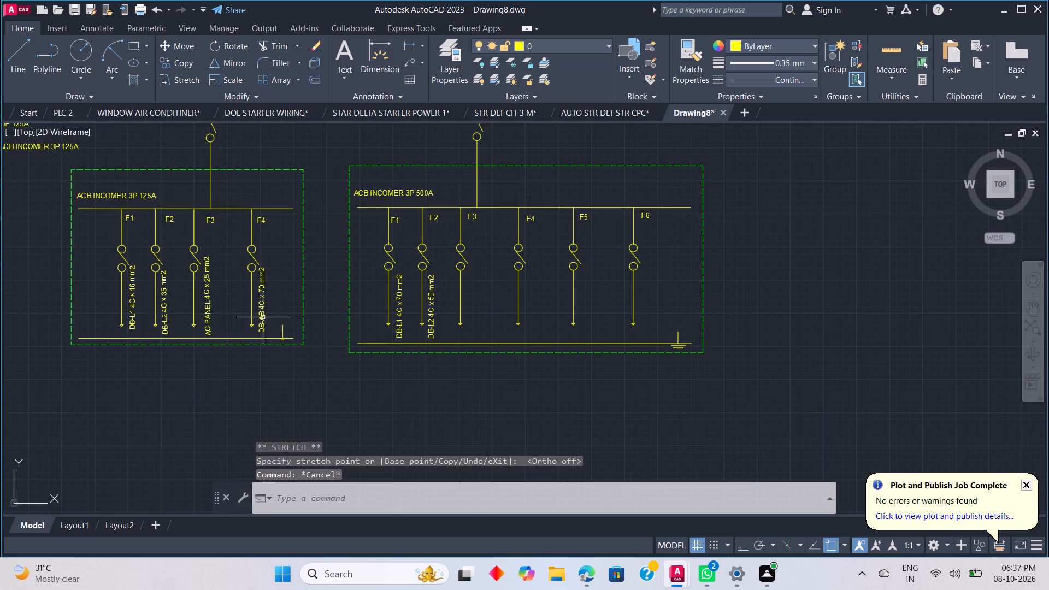
middle_drag(221, 289, 295, 350)
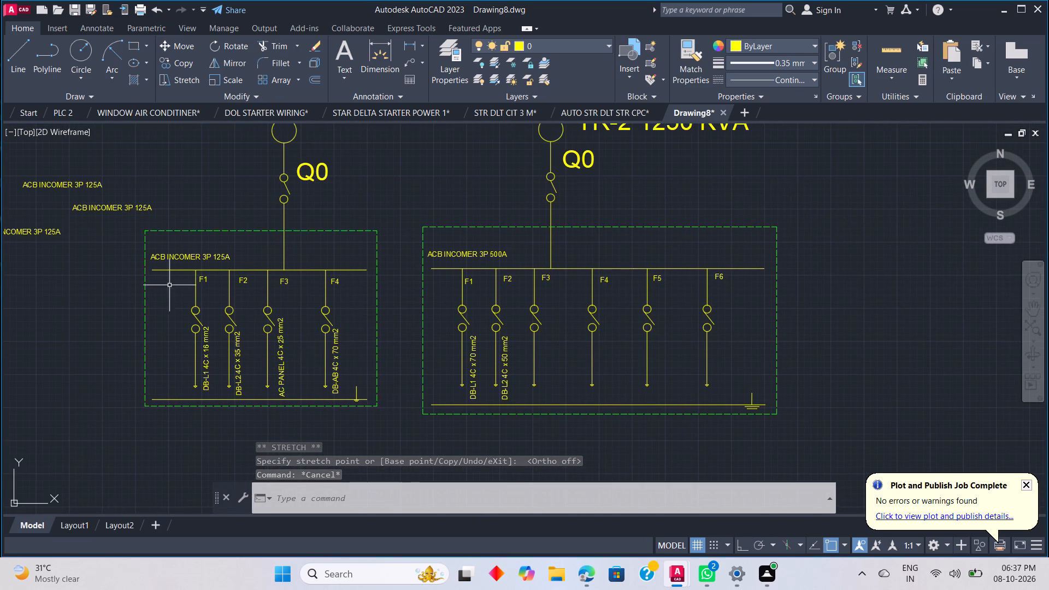
Replace the text of the spare incomer label nearest the 125A enclosure's upper-left corner with "AC PANEL 4C x 95 mm2".
double_click(96, 211)
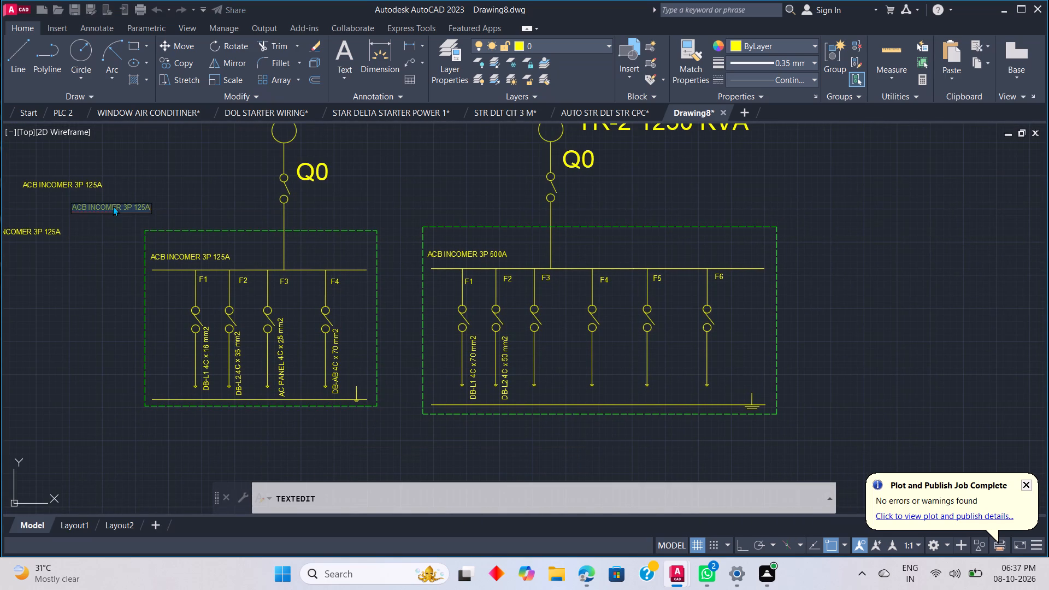
key(BackSpace)
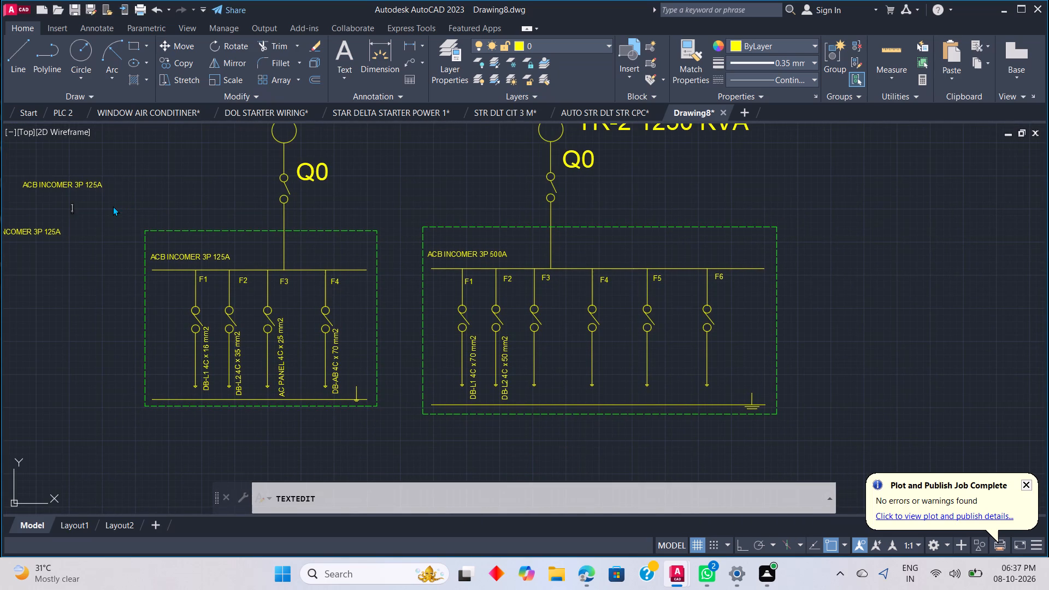
text(AC)
key(space)
text(PAN)
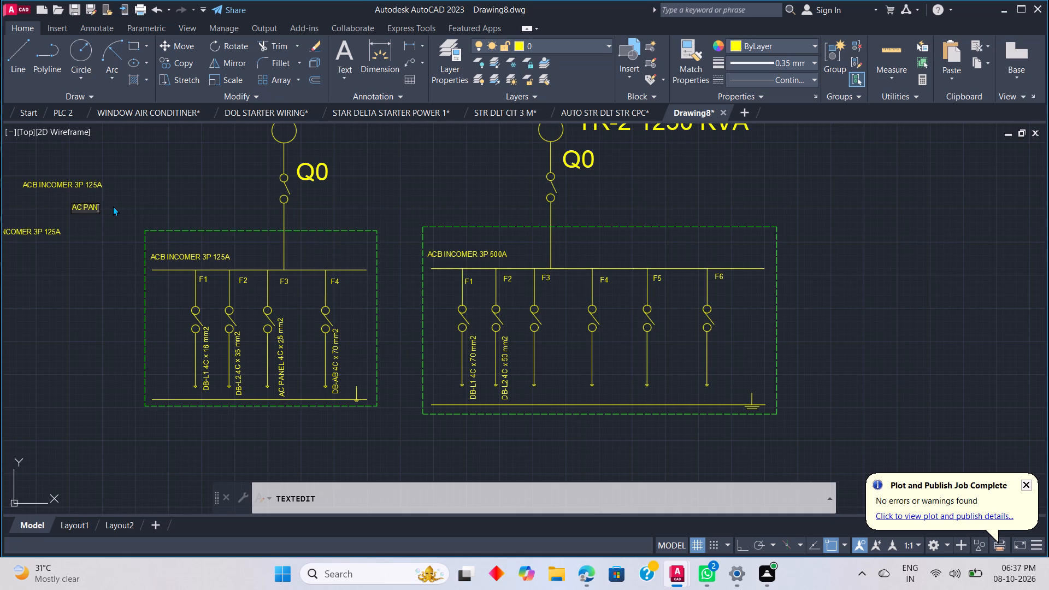
key(e)
key(l)
key(space)
text(4C)
key(space)
text(x)
key(space)
key(9)
key(5)
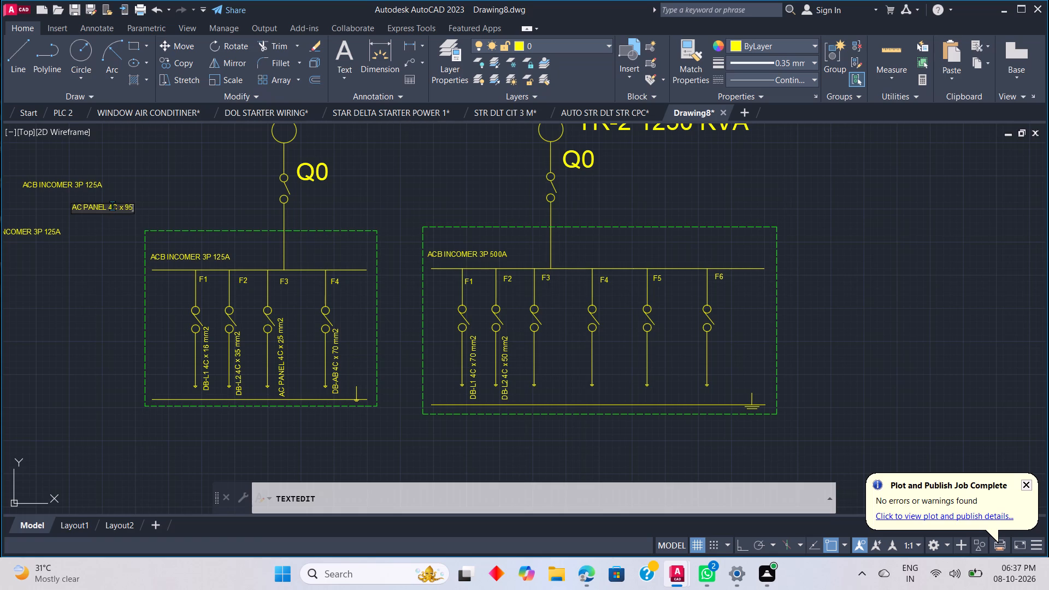
key(space)
text(mm)
key(2)
click(80, 273)
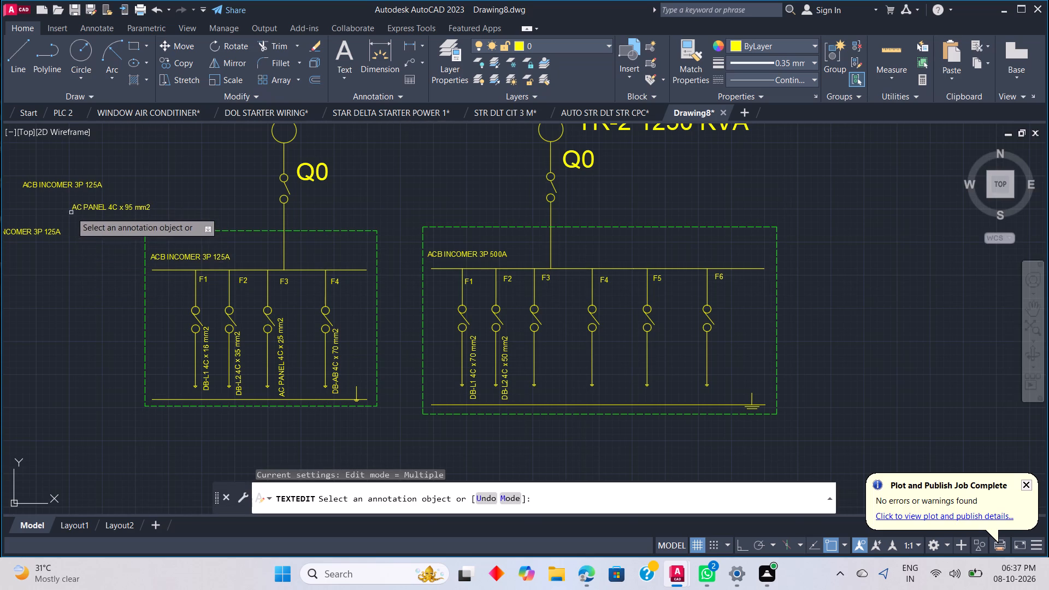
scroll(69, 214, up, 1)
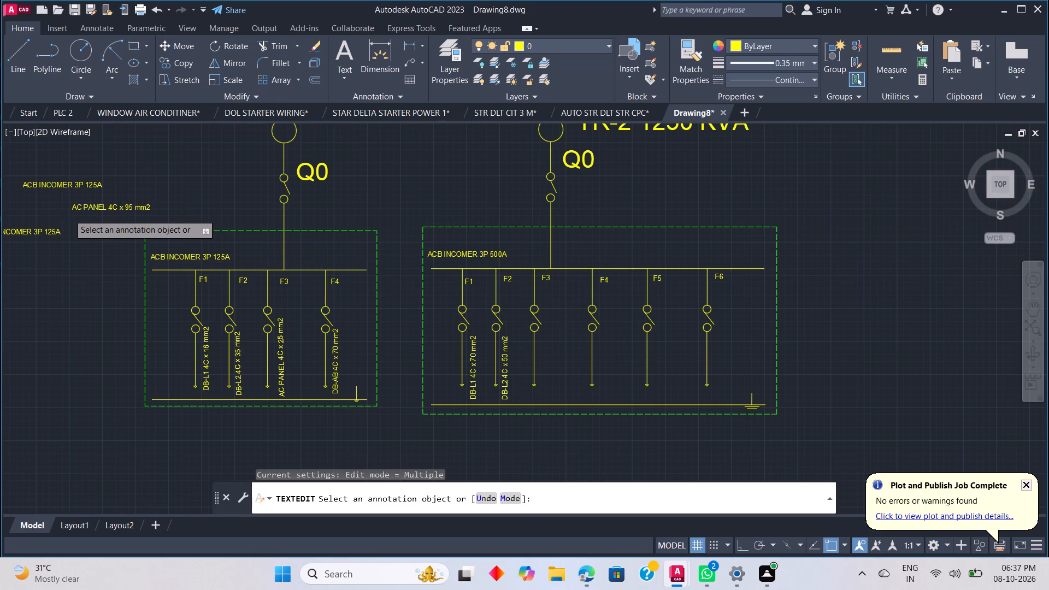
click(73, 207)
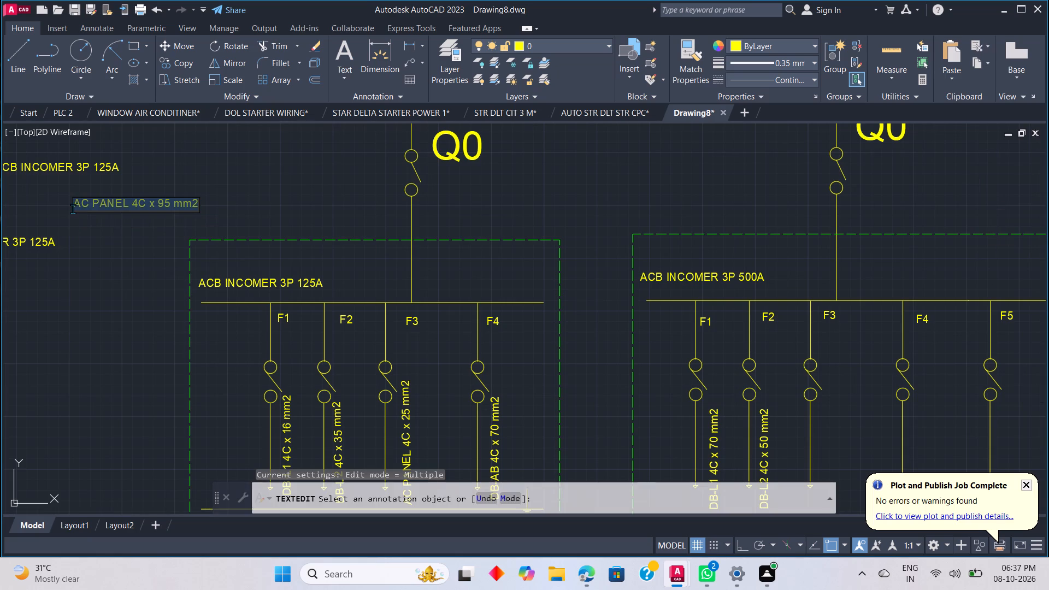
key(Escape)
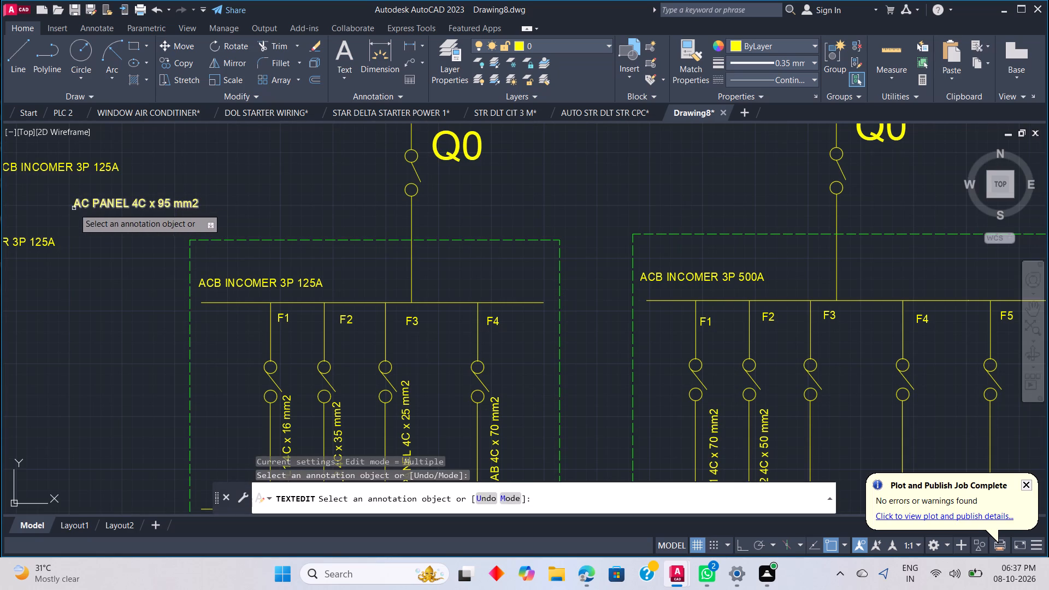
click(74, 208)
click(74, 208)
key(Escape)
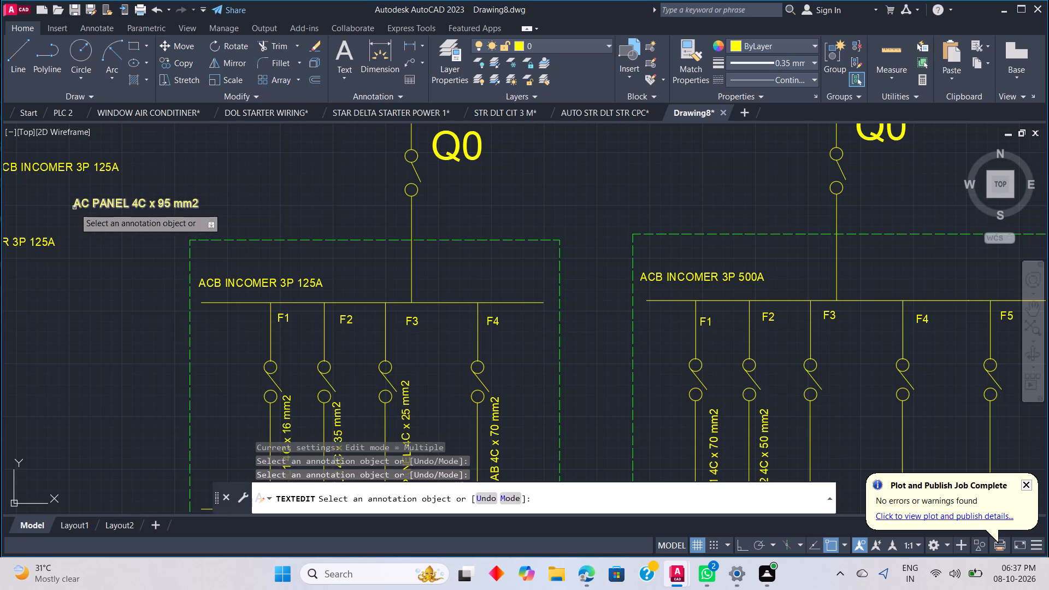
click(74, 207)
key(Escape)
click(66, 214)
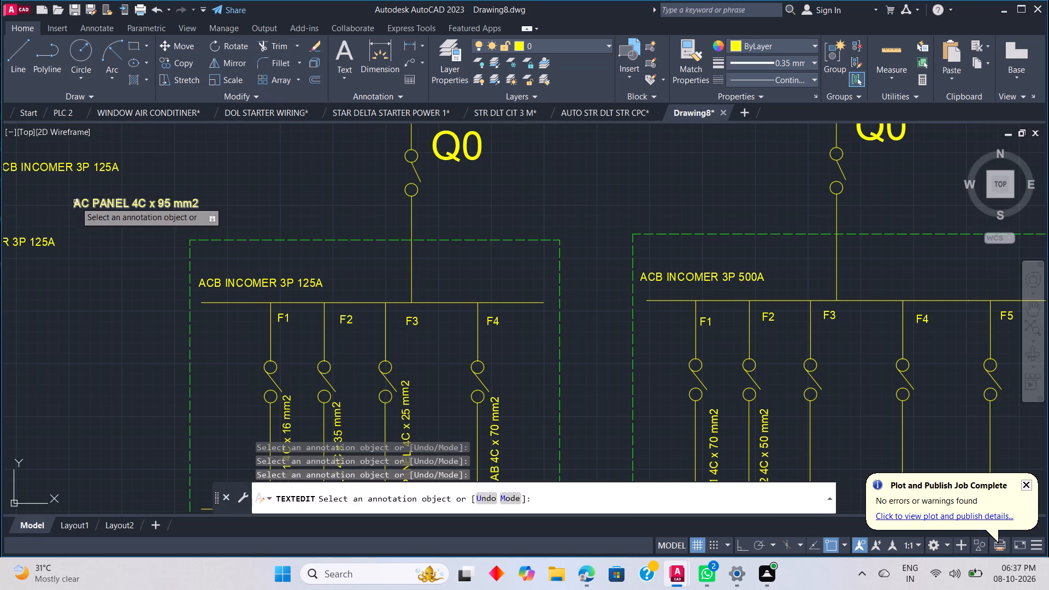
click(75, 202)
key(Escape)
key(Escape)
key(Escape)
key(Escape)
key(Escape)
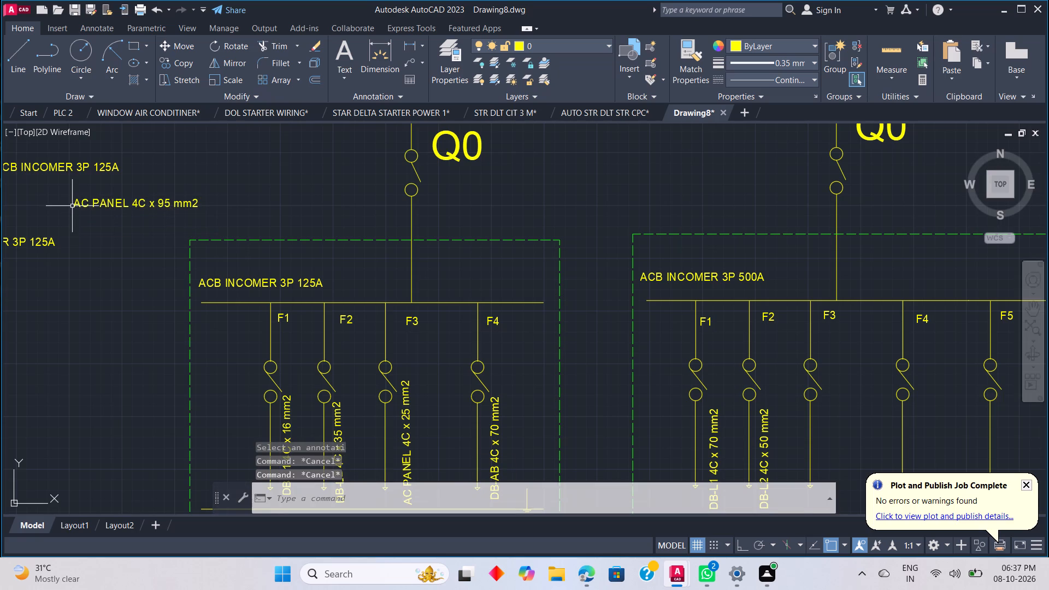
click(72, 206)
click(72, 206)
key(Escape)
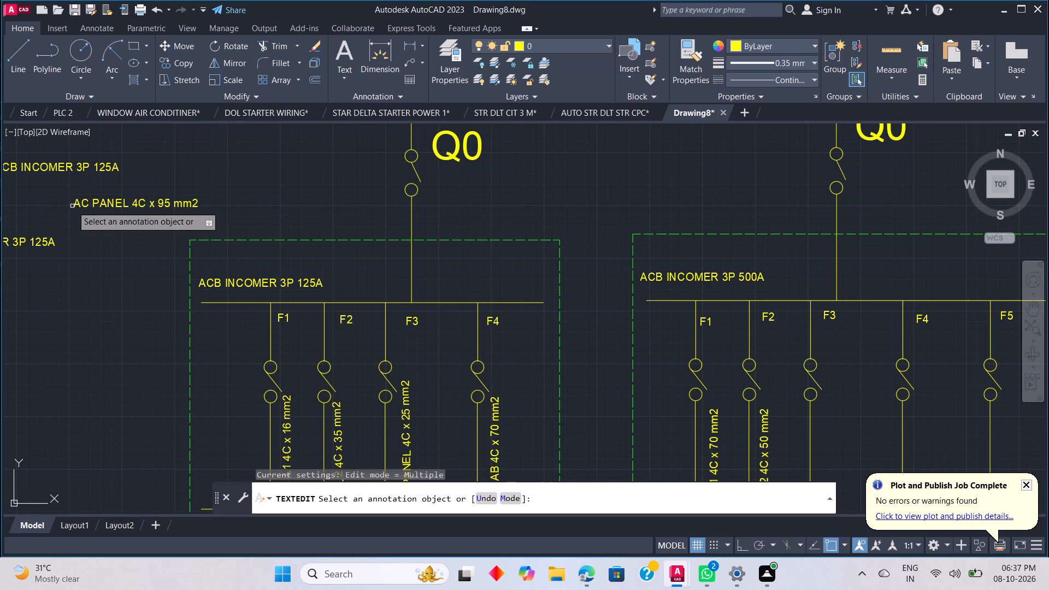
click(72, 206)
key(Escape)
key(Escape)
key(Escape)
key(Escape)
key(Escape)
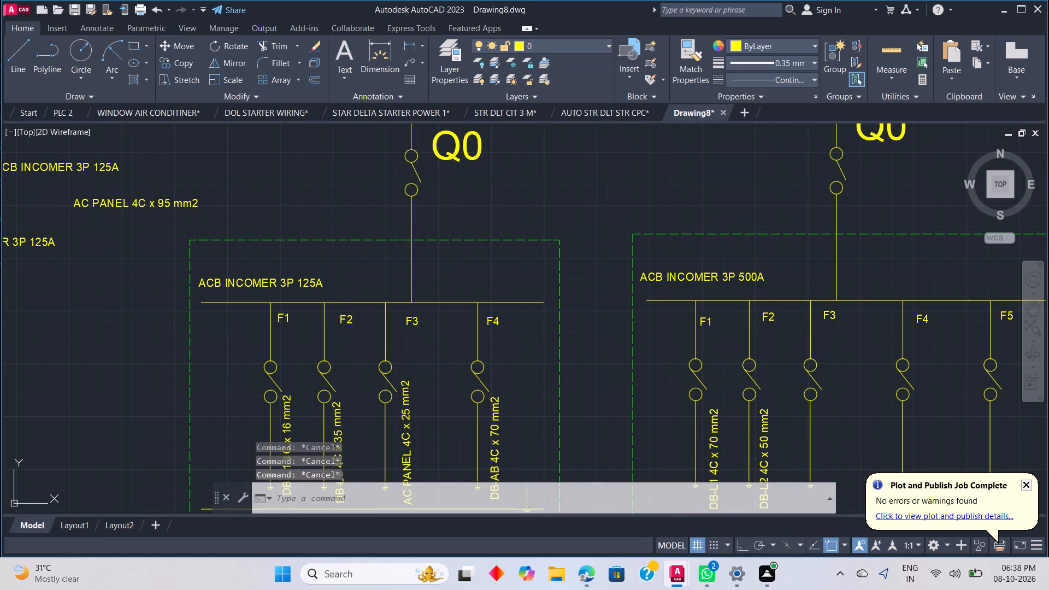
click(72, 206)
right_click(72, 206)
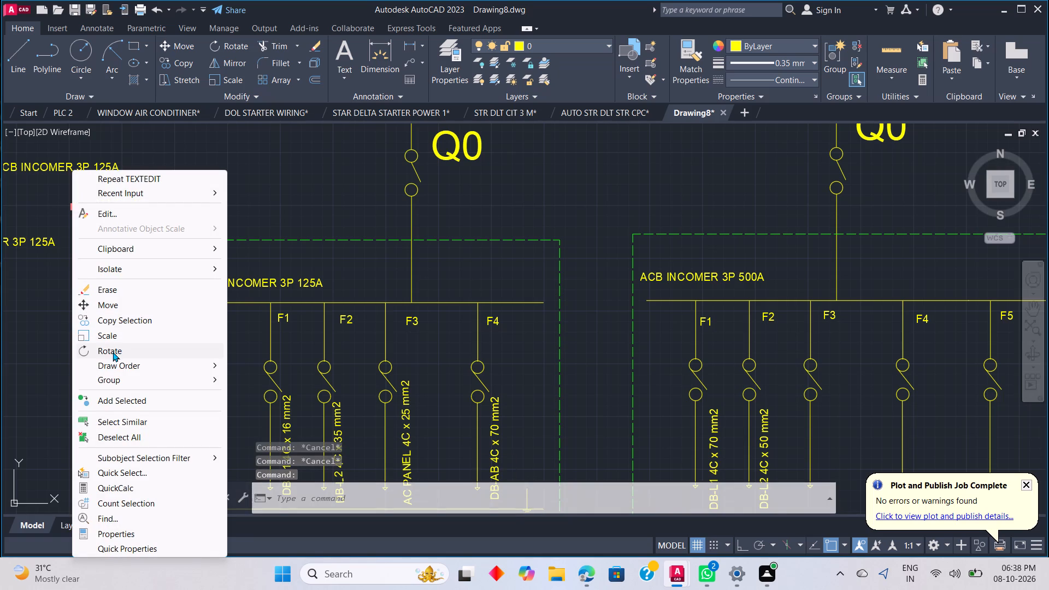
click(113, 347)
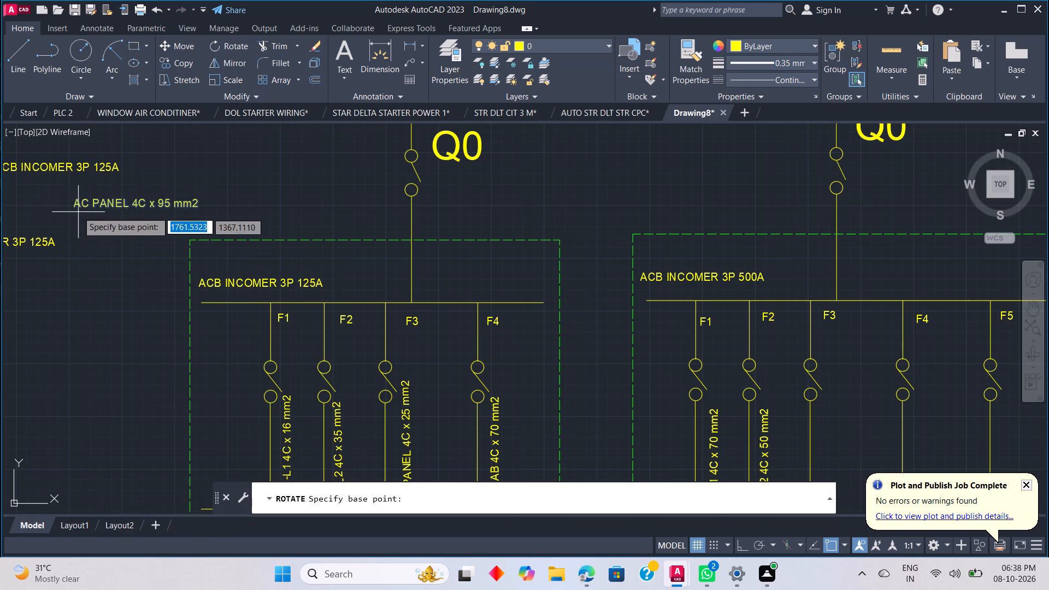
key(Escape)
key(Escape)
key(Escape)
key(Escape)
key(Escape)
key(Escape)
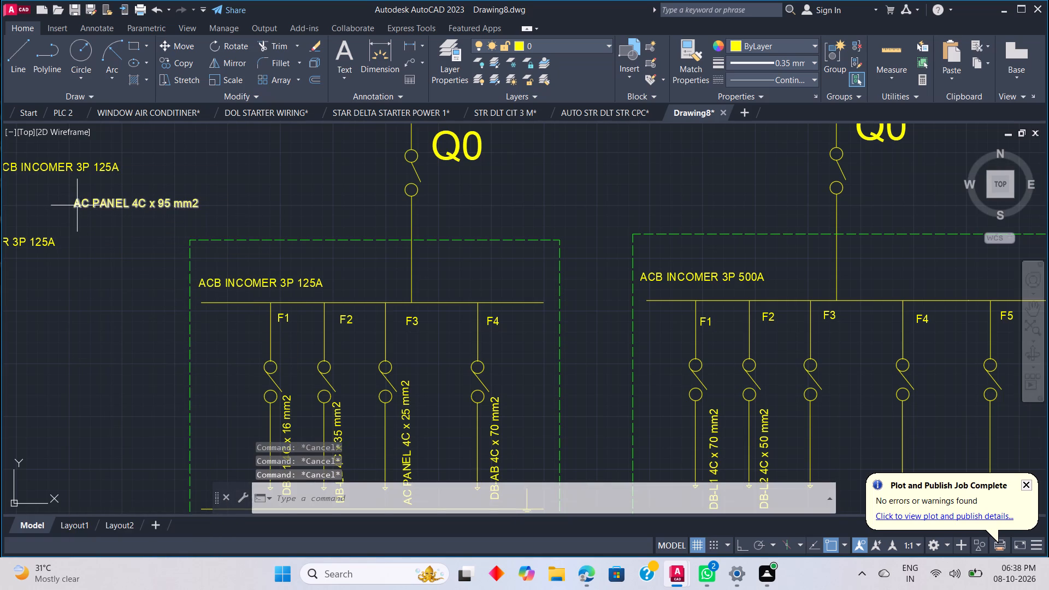
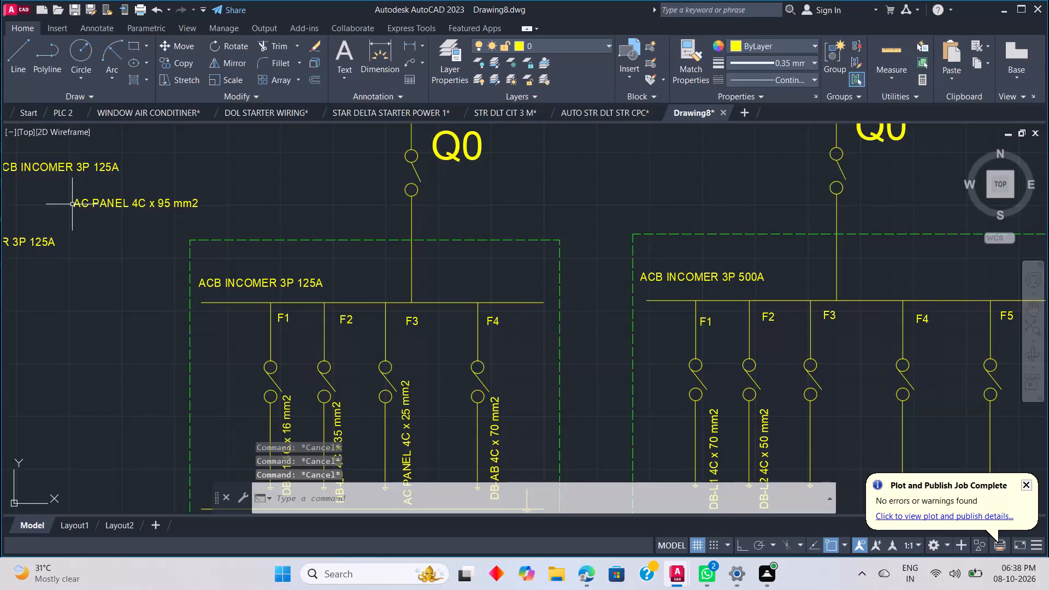
With Ortho on, rotate the AC PANEL 4C x 95 mm2 label 90° about its insertion point to read vertically upward.
click(72, 204)
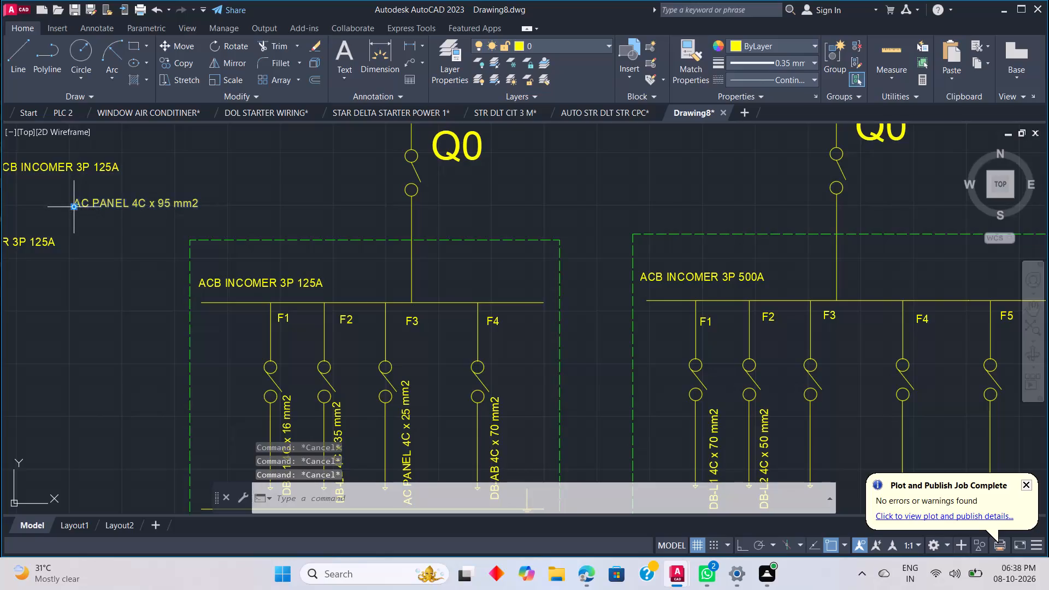
click(72, 204)
right_click(72, 204)
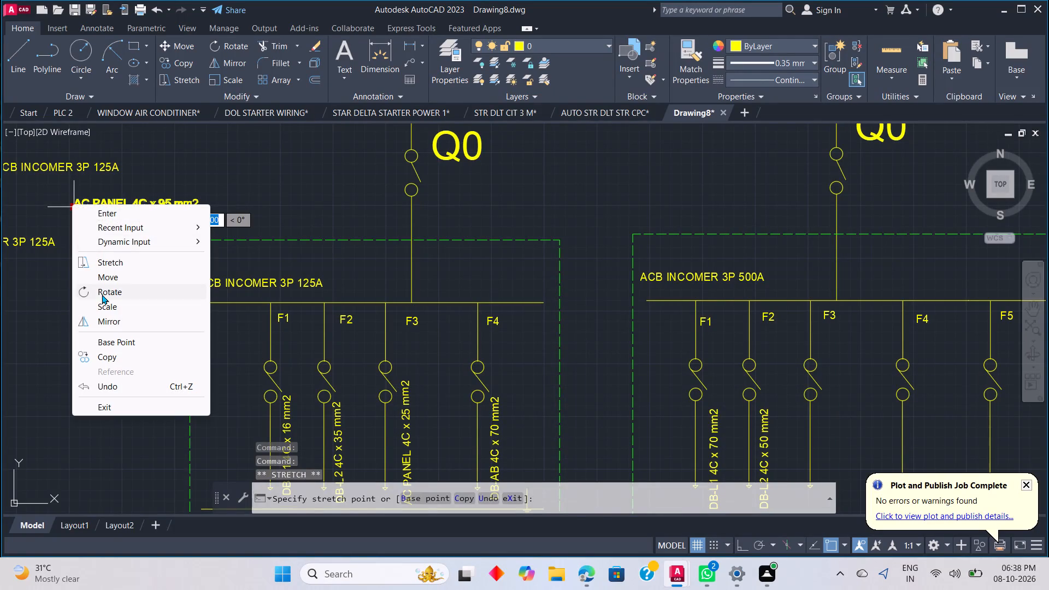
click(102, 294)
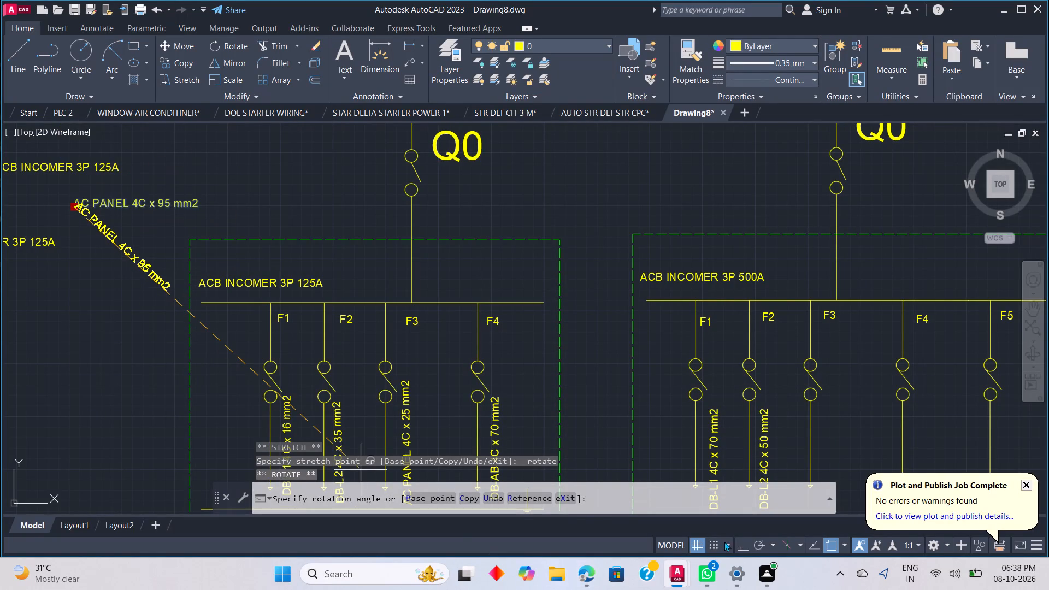
click(749, 548)
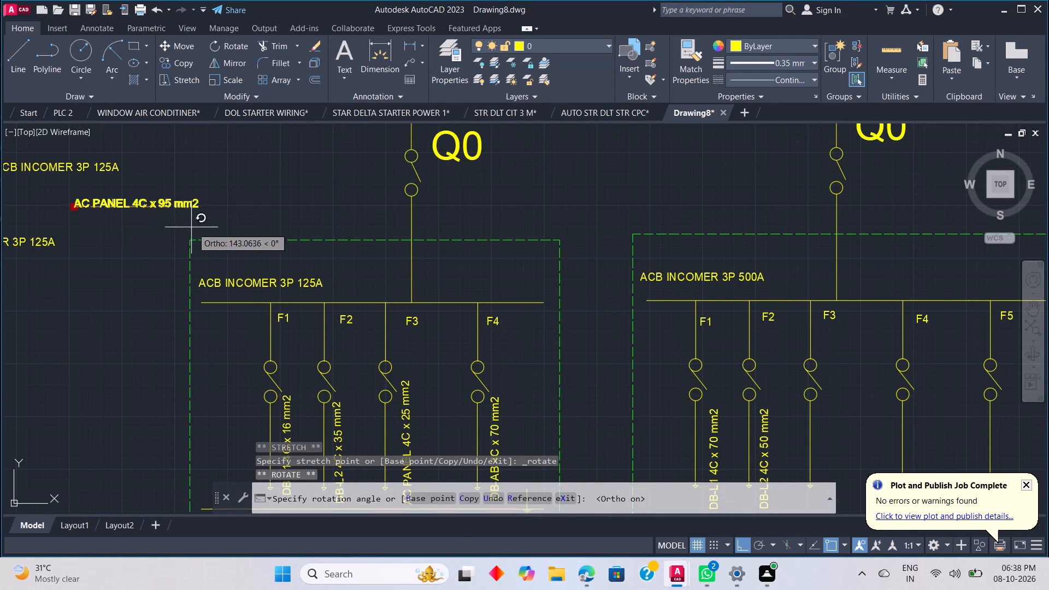
click(92, 160)
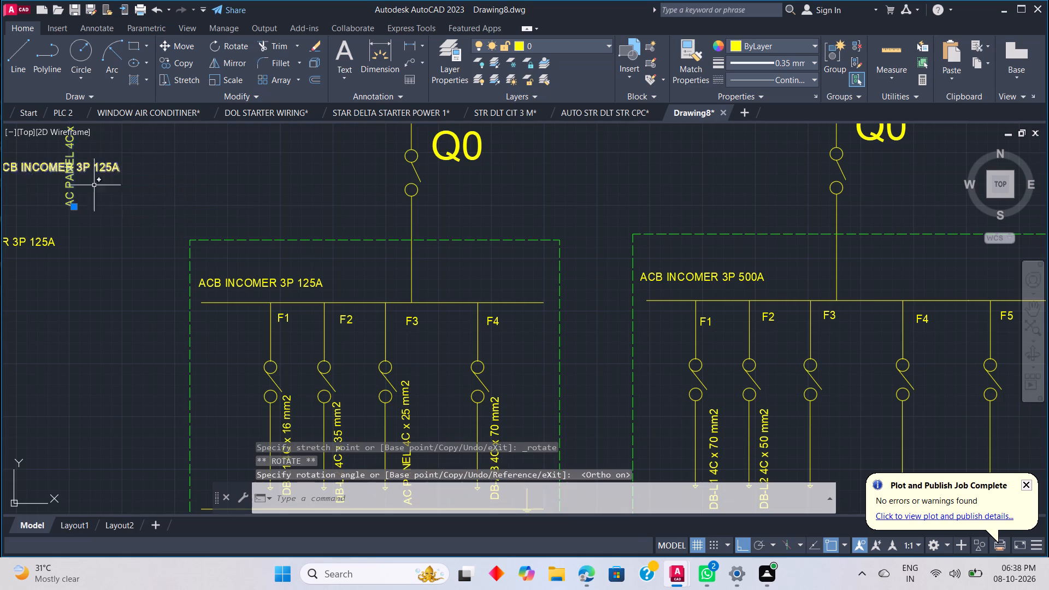
With Ortho off, move the vertical AC PANEL 4C x 95 mm2 label beside feeder F3's line in the 500A enclosure, level with the DB-L2 label.
click(73, 208)
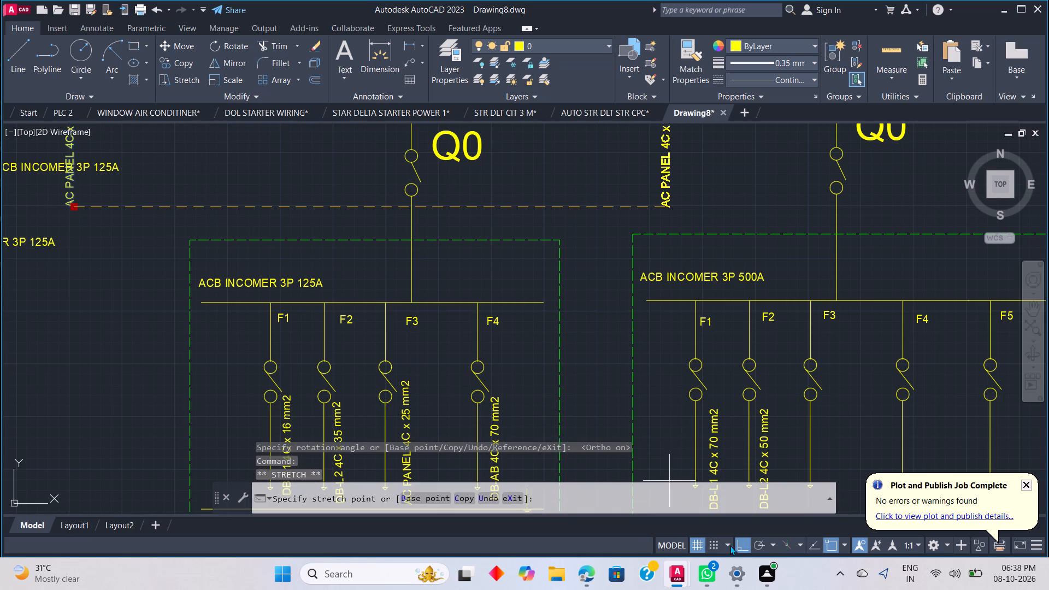
click(738, 544)
scroll(673, 403, down, 2)
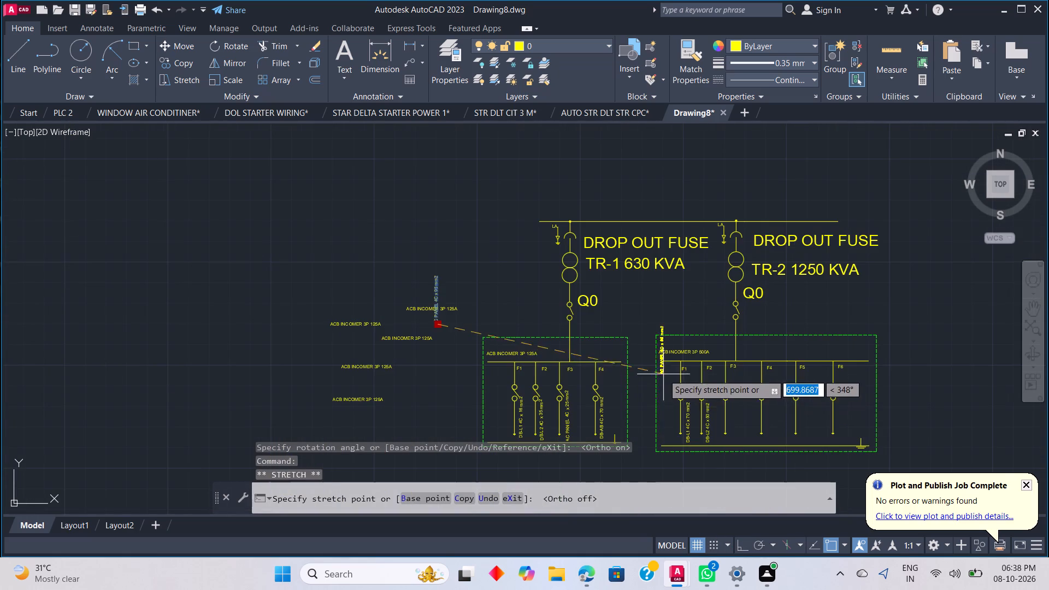
scroll(734, 442, up, 1)
middle_click(735, 442)
middle_click(735, 442)
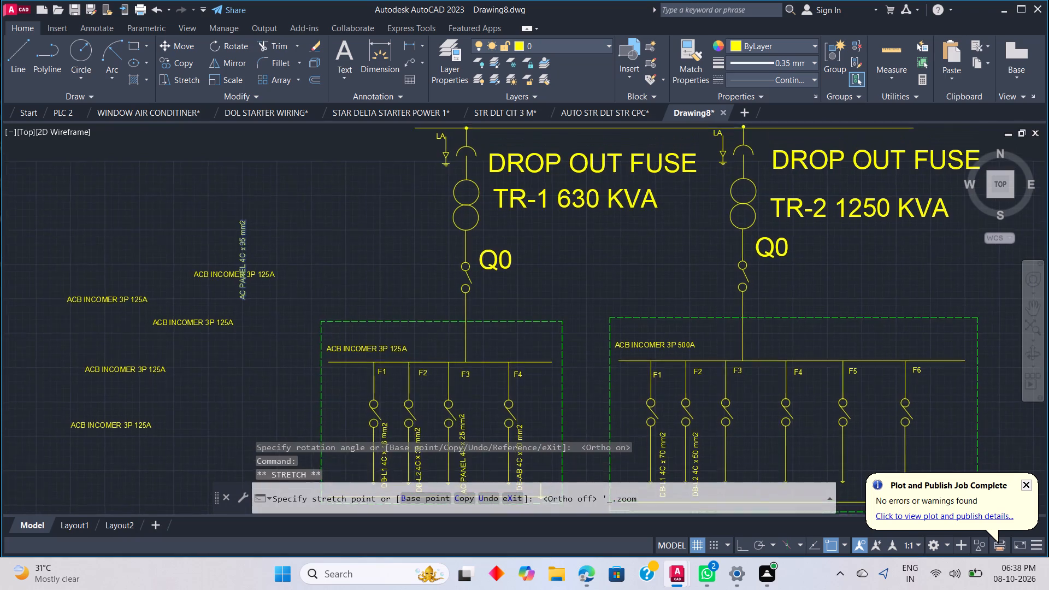
scroll(753, 455, down, 1)
middle_drag(751, 389, 726, 338)
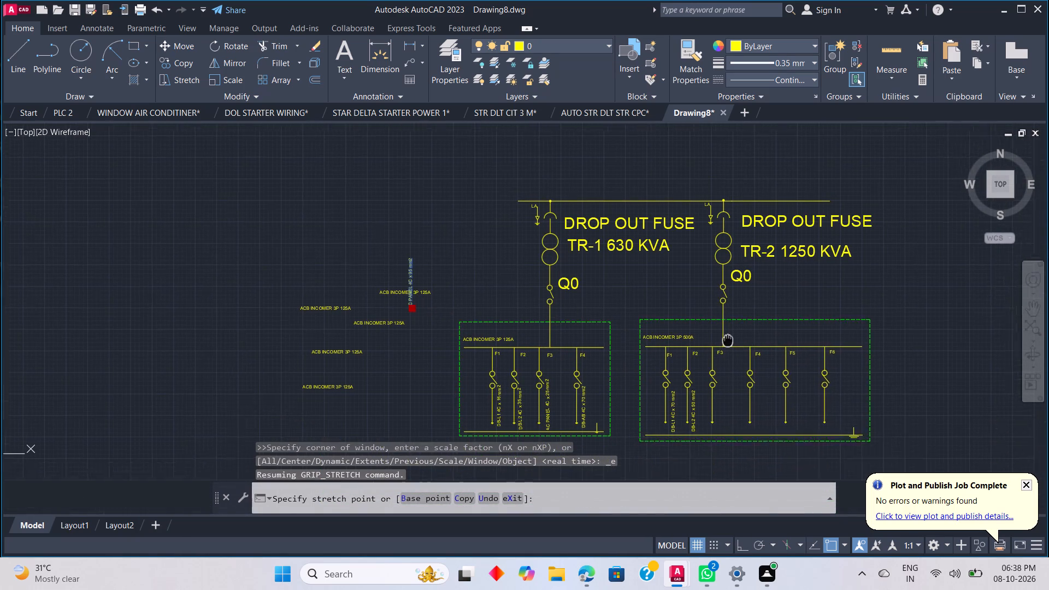
middle_drag(726, 338, 721, 318)
scroll(720, 402, up, 1)
middle_drag(718, 403, 699, 376)
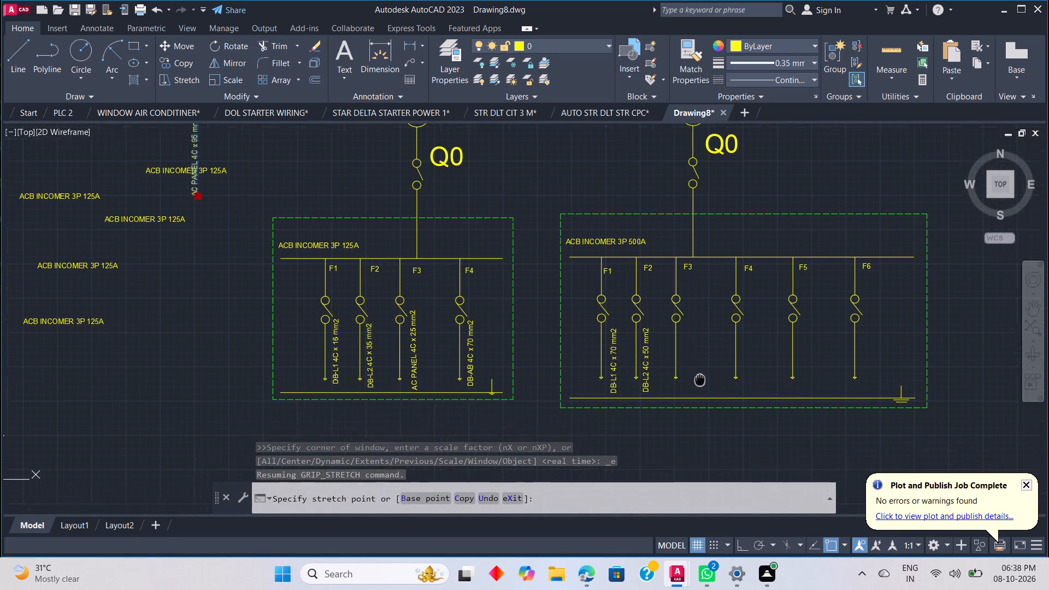
middle_drag(699, 376, 659, 303)
scroll(655, 309, up, 1)
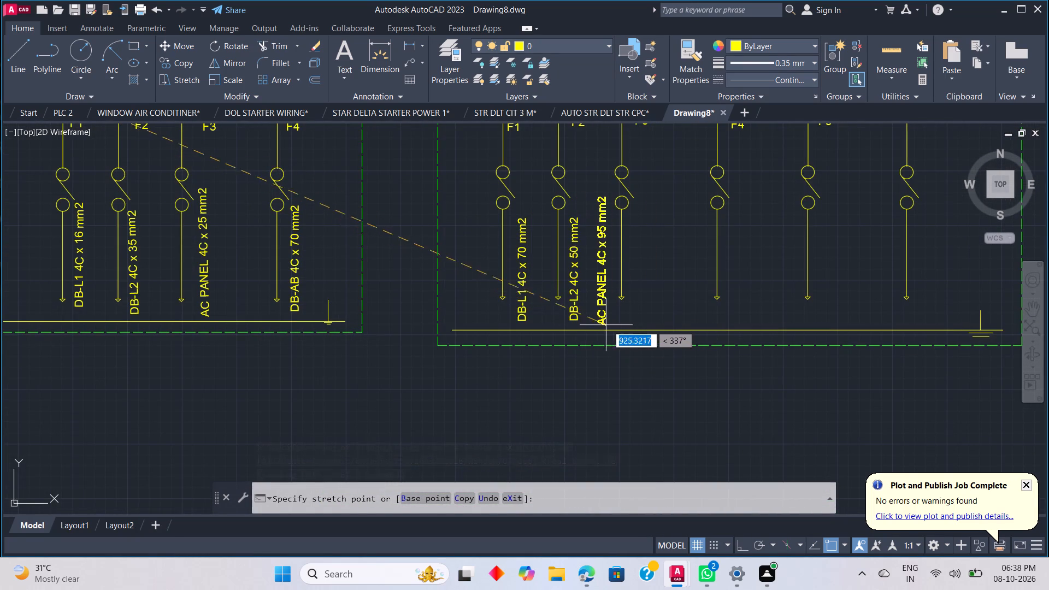
scroll(638, 316, up, 2)
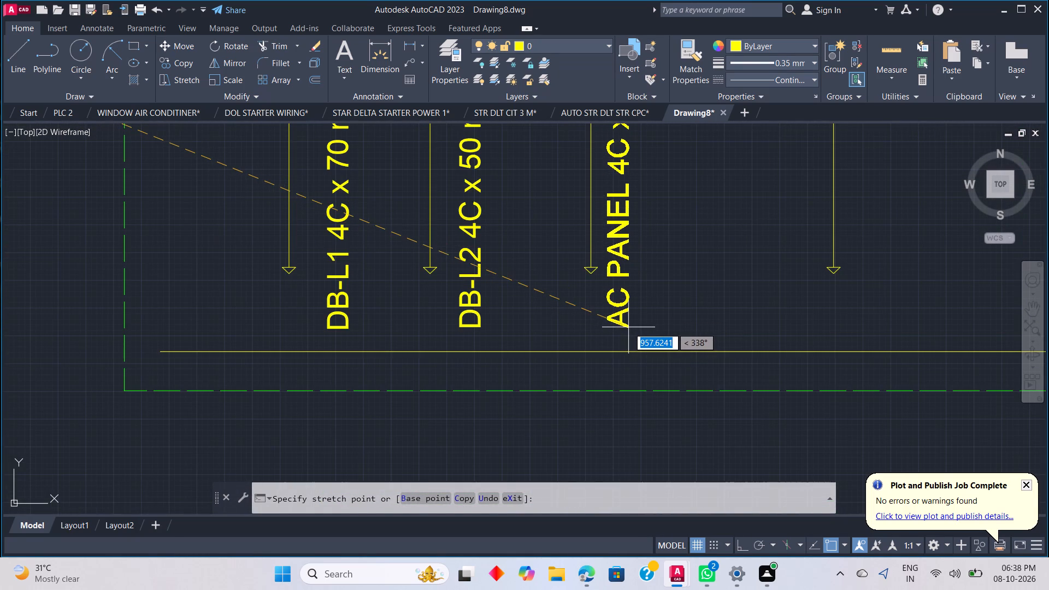
click(639, 326)
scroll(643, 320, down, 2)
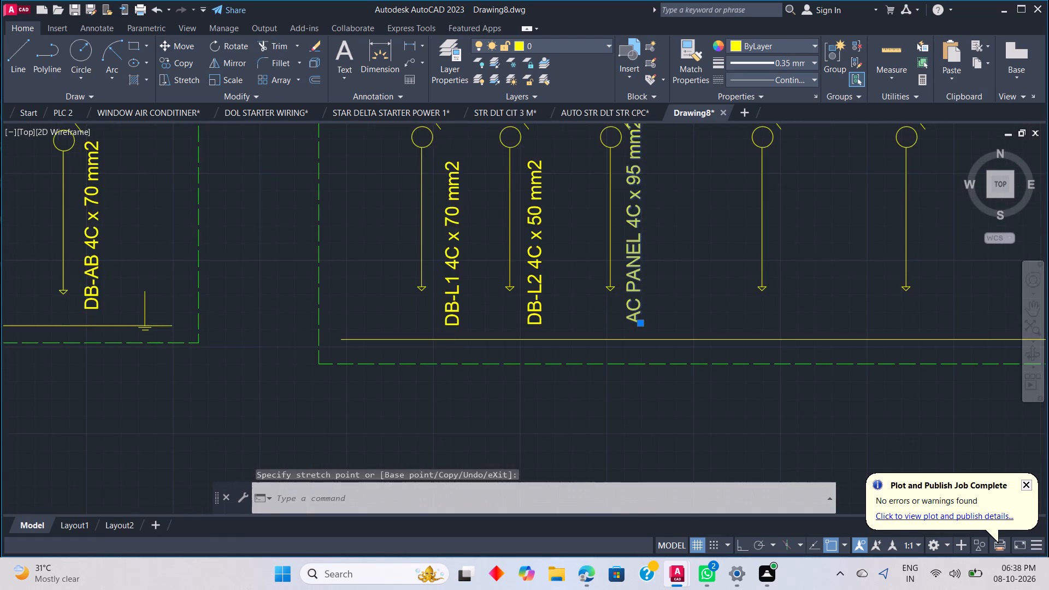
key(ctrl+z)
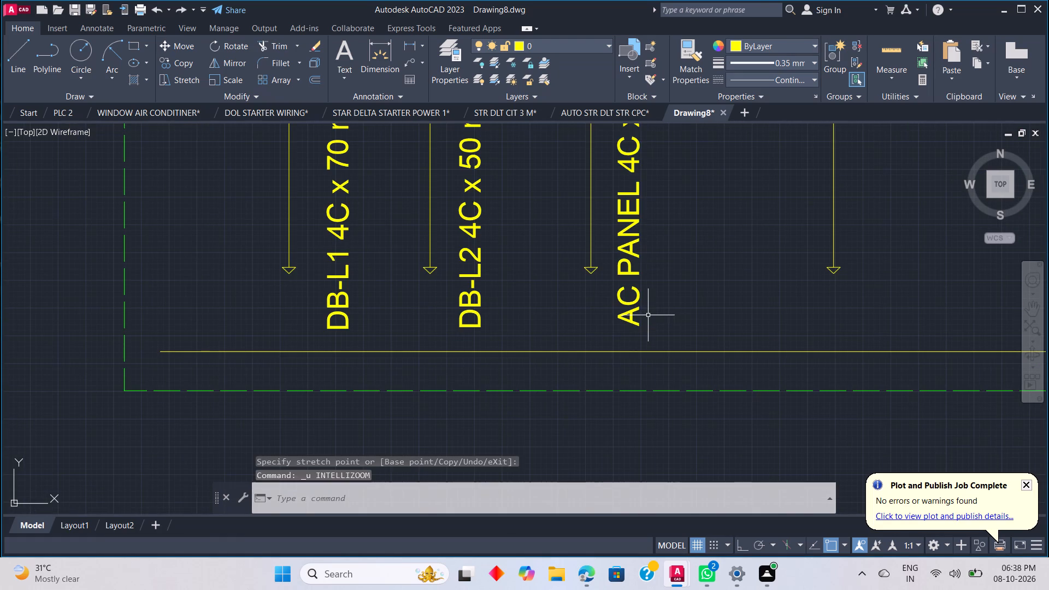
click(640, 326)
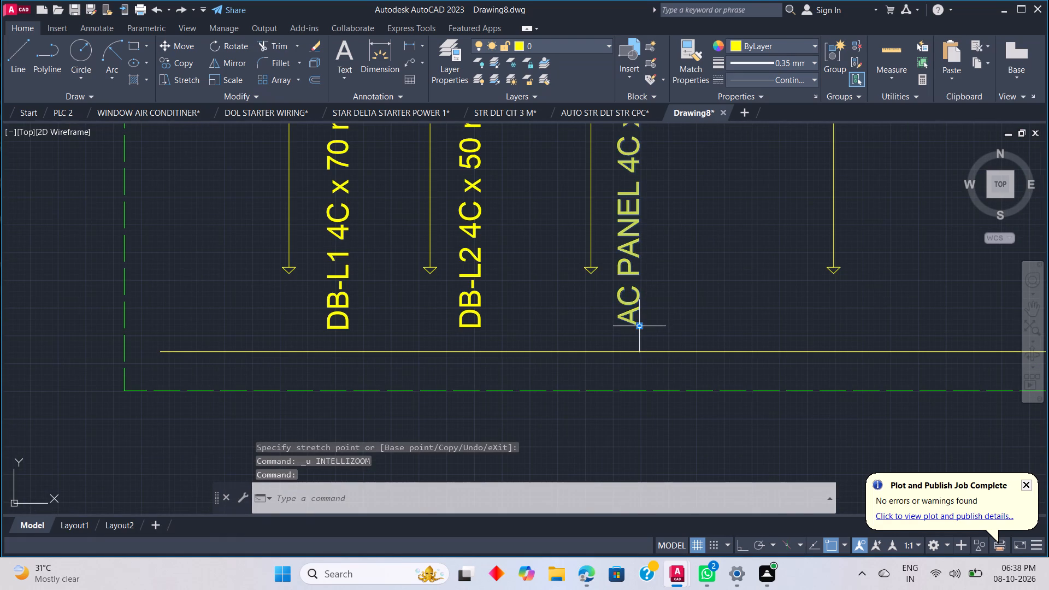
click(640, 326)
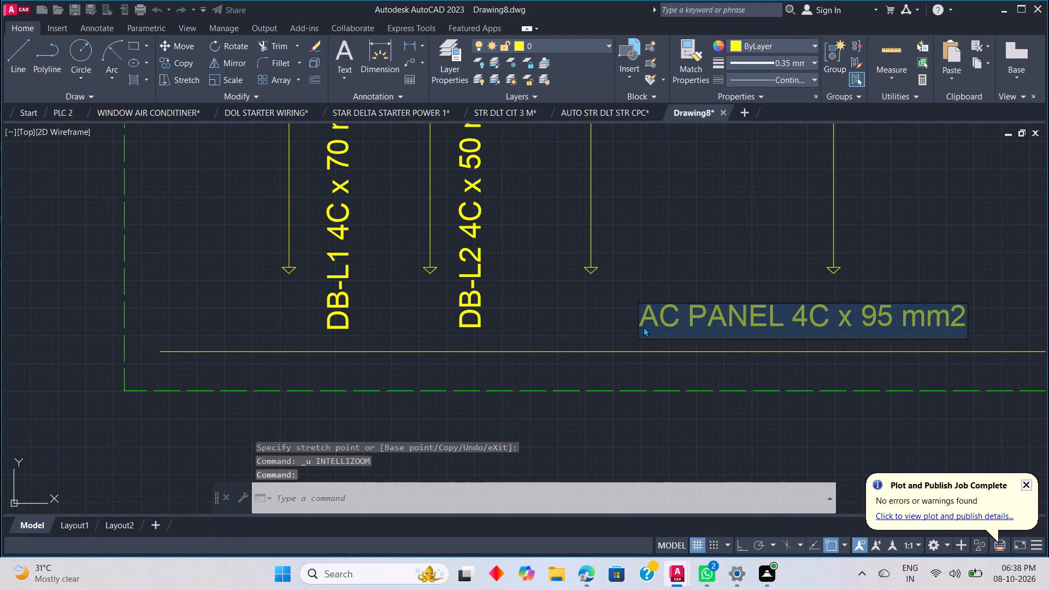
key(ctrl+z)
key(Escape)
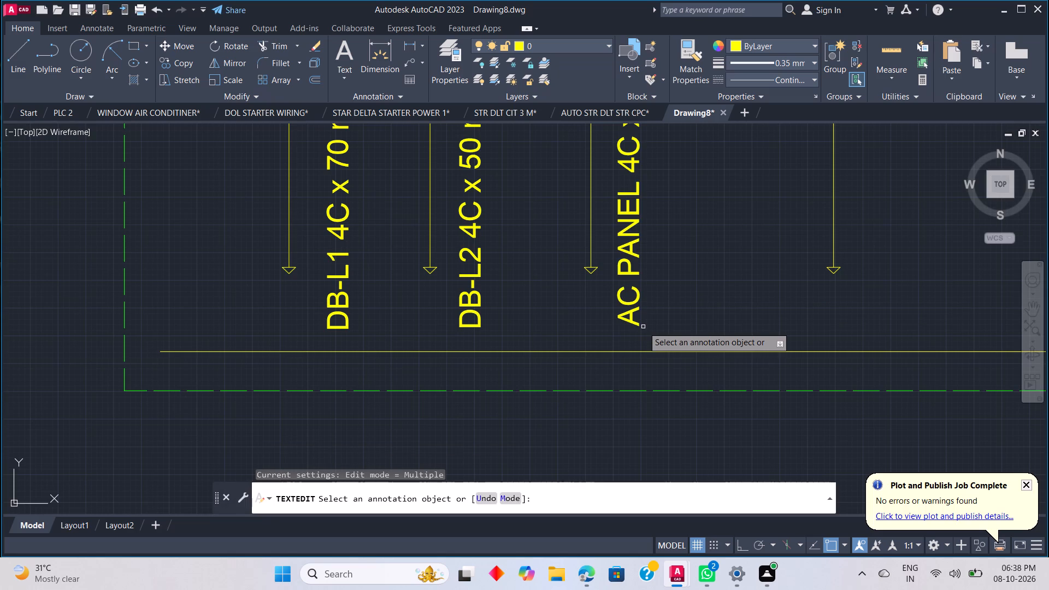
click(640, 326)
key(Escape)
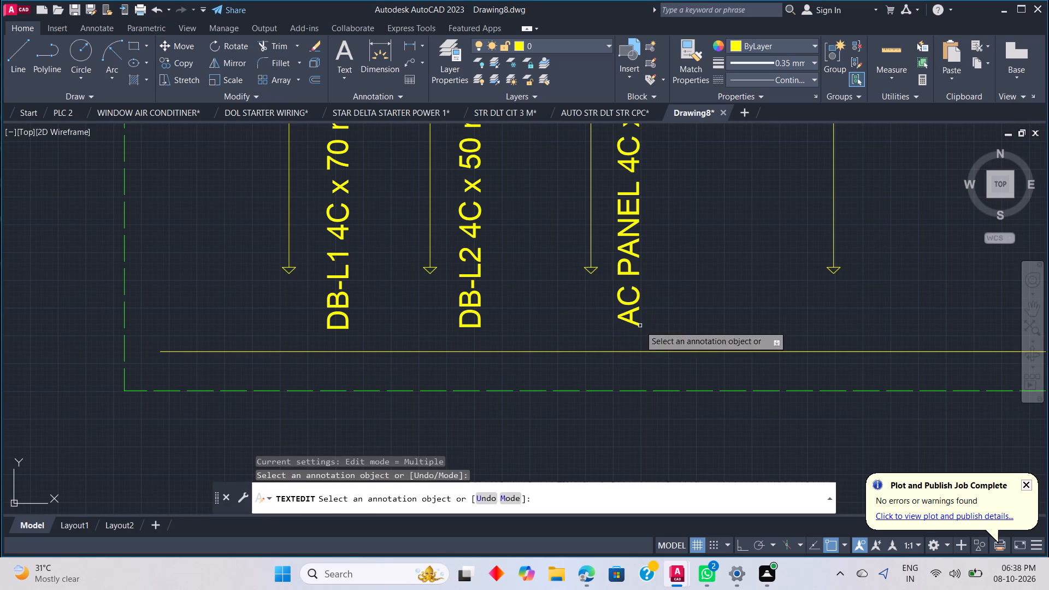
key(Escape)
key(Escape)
Shift the AC PANEL 4C x 95 mm2 label about 6 units farther from feeder F3's line, toward feeder F4.
click(640, 326)
click(640, 326)
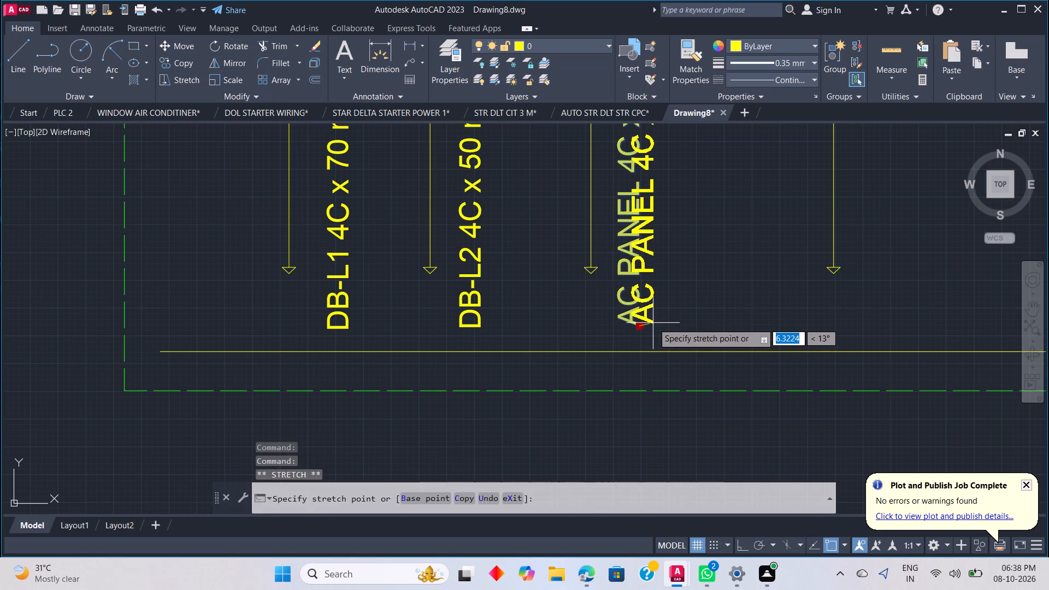
click(653, 323)
key(Escape)
Replace the text of the lowest spare incomer label beside the 125A enclosure with "DB-AC 4C x 50 mm2".
scroll(655, 314, down, 3)
scroll(660, 298, up, 1)
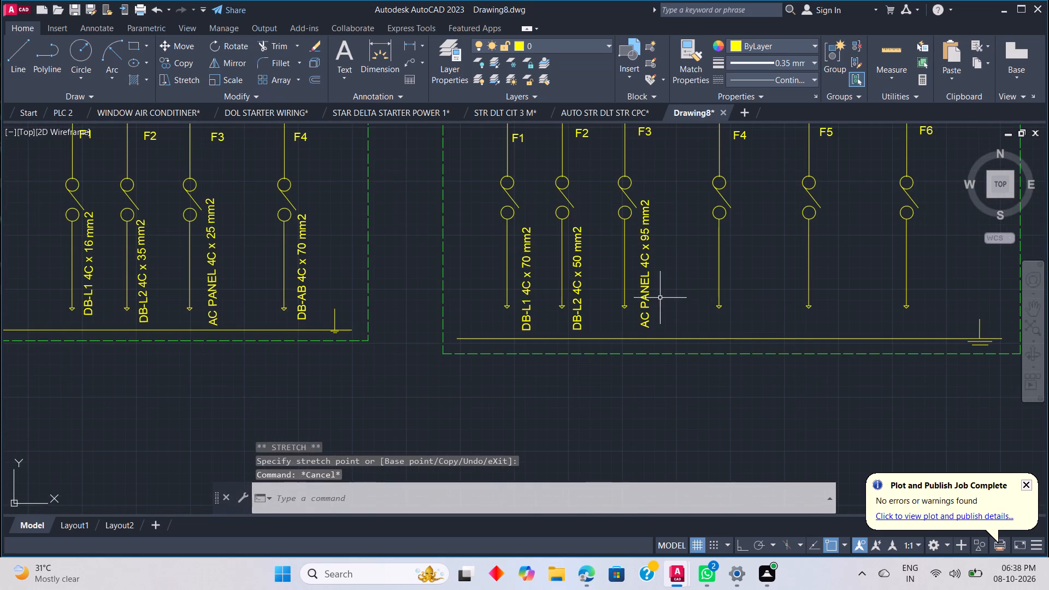
scroll(660, 297, up, 1)
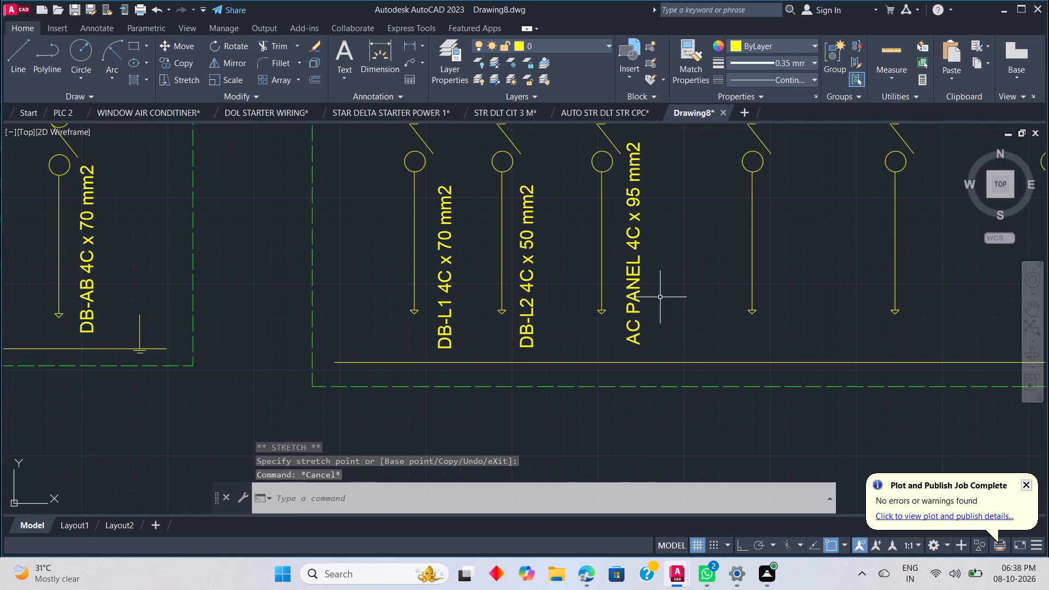
scroll(660, 297, down, 3)
scroll(514, 350, up, 1)
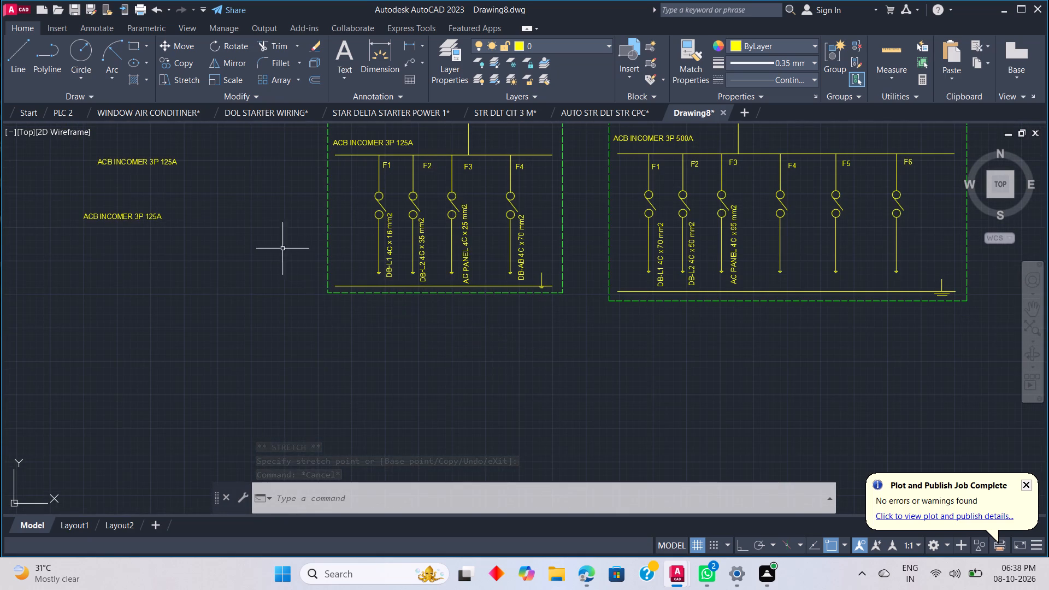
click(142, 216)
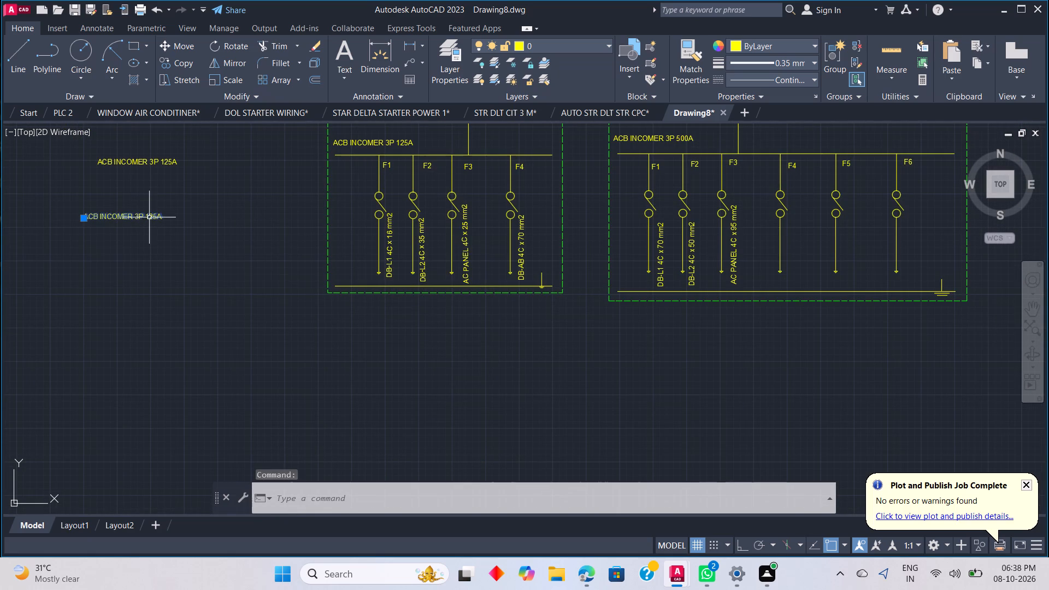
key(BackSpace)
click(149, 217)
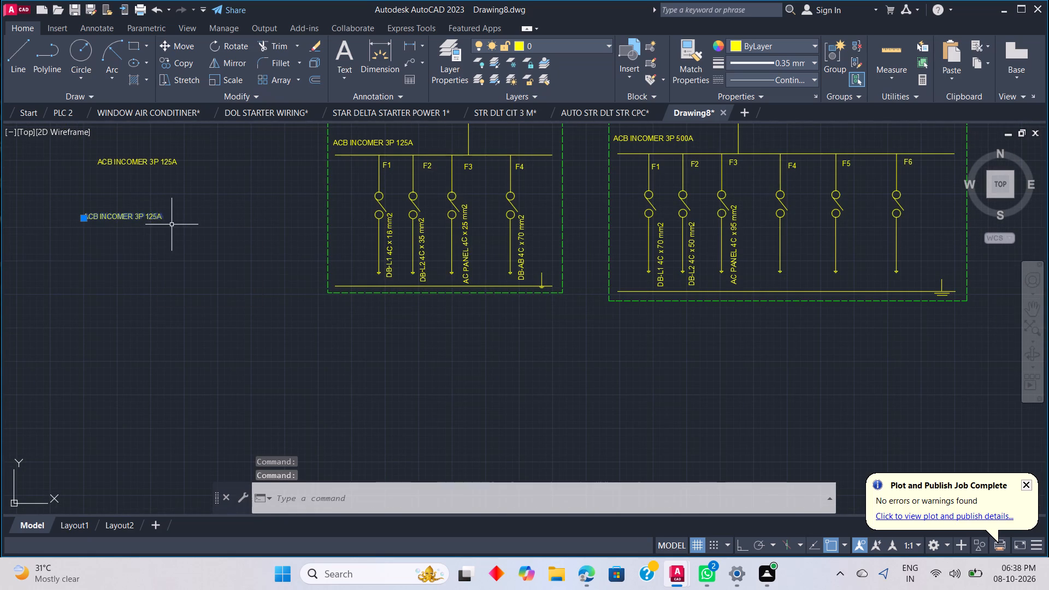
double_click(162, 216)
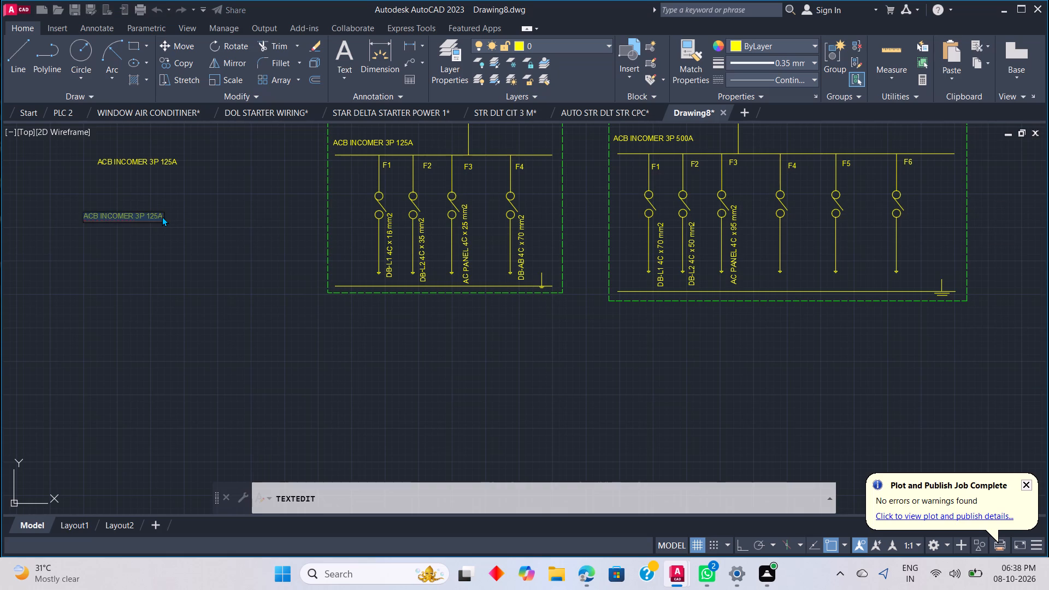
key(BackSpace)
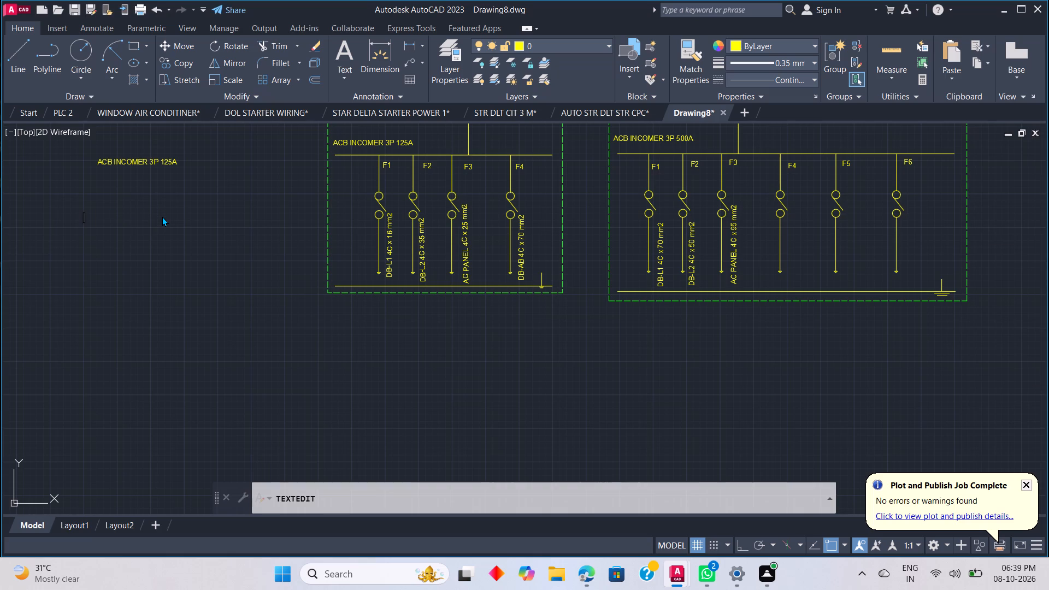
key(d)
text(DB)
key(space)
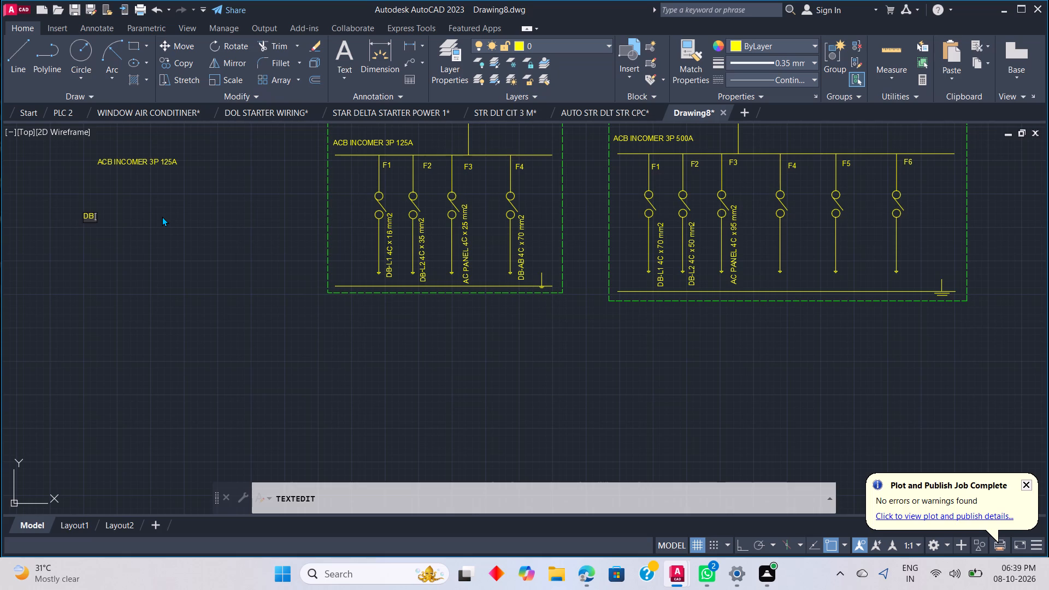
text(-A)
key(BackSpace)
key(BackSpace)
key(BackSpace)
key(minus)
text(AC)
key(space)
text(4C)
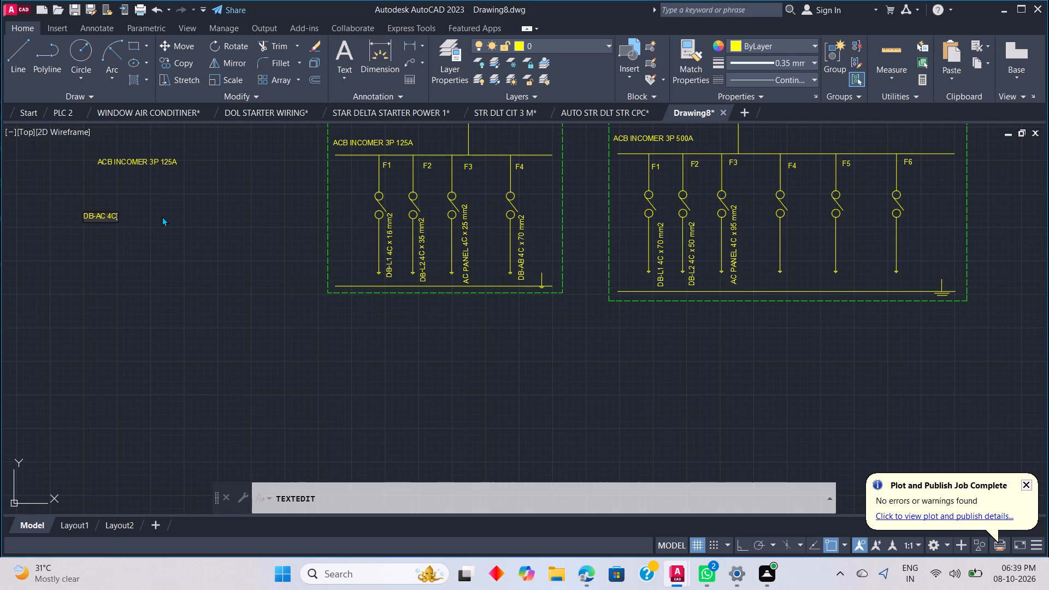
key(space)
key(x)
key(space)
key(5)
key(0)
key(space)
text(mm2)
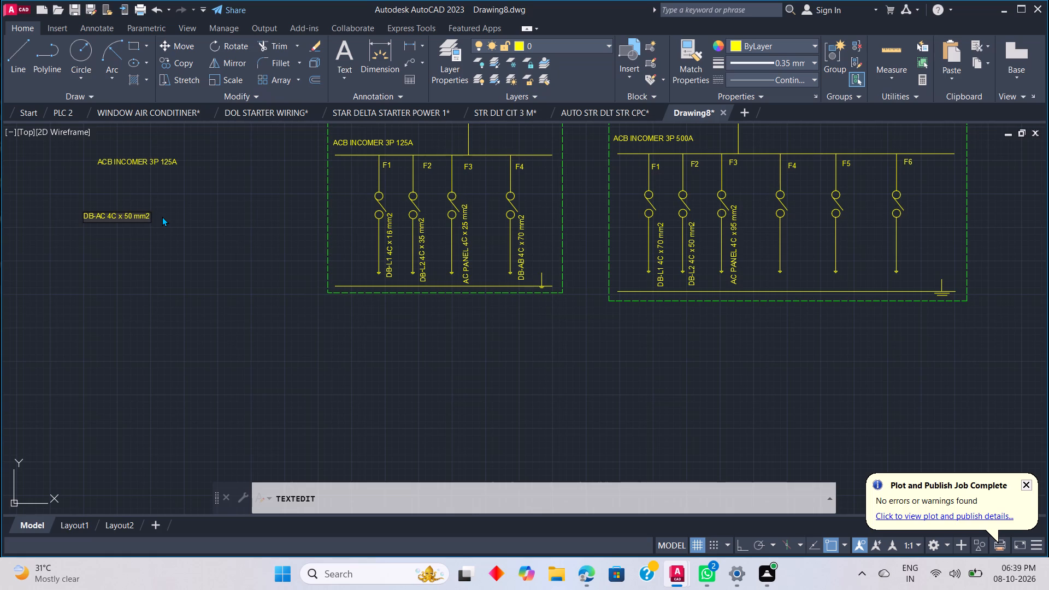
click(178, 241)
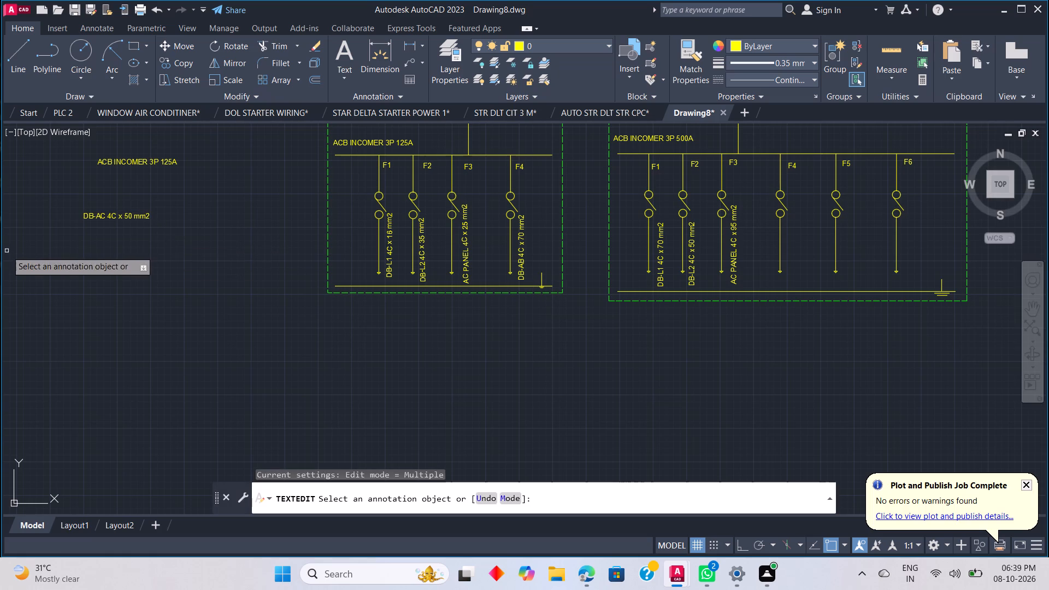
click(86, 220)
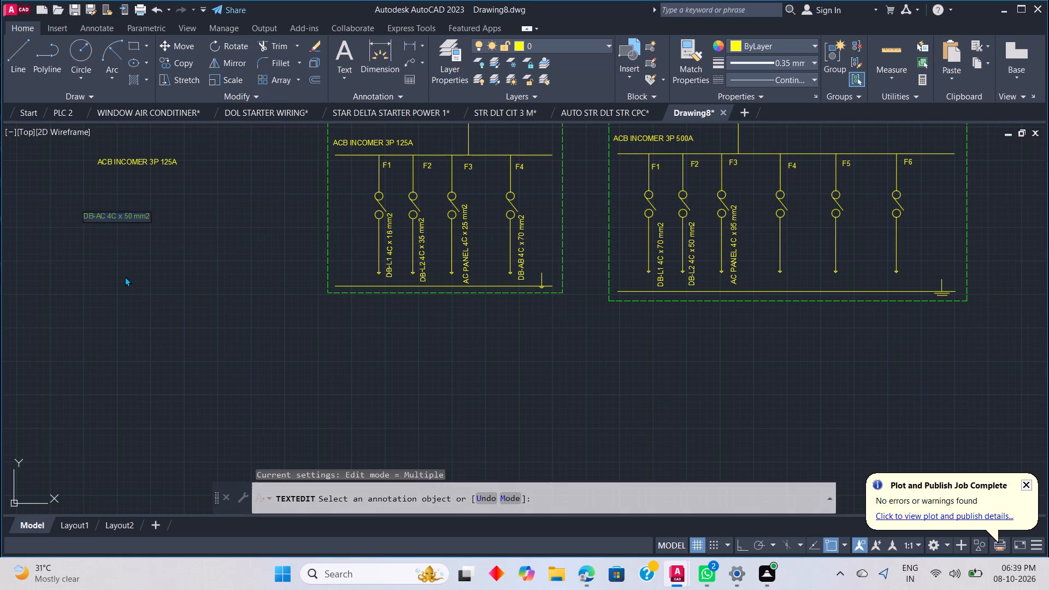
click(167, 316)
key(Escape)
key(Escape)
key(Escape)
key(Escape)
key(Escape)
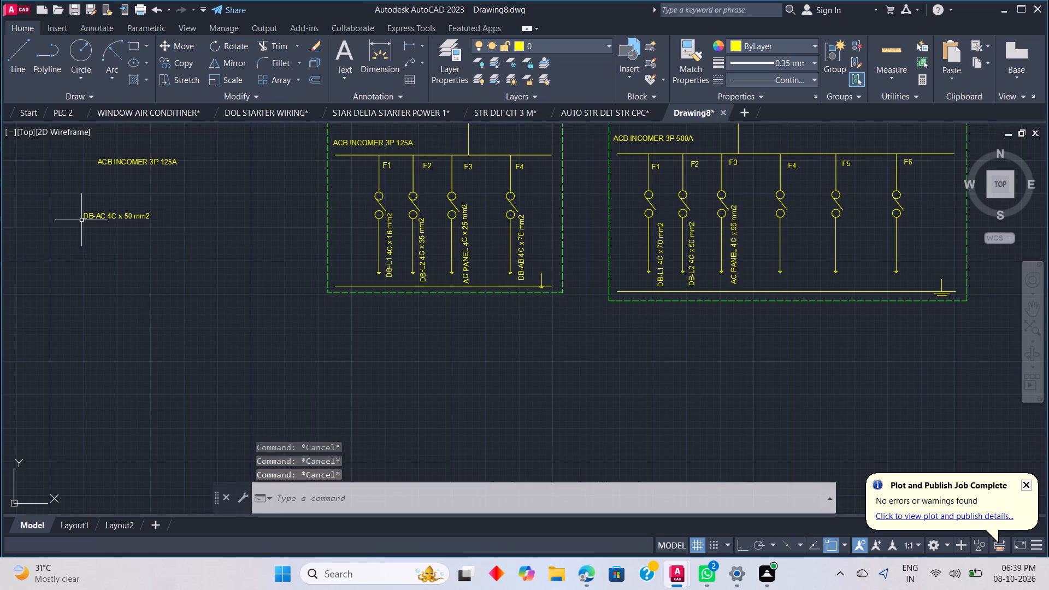
With Ortho on, rotate the DB-AC 4C x 50 mm2 label 90° about its insertion point to read vertically upward.
click(82, 219)
click(82, 219)
right_click(82, 219)
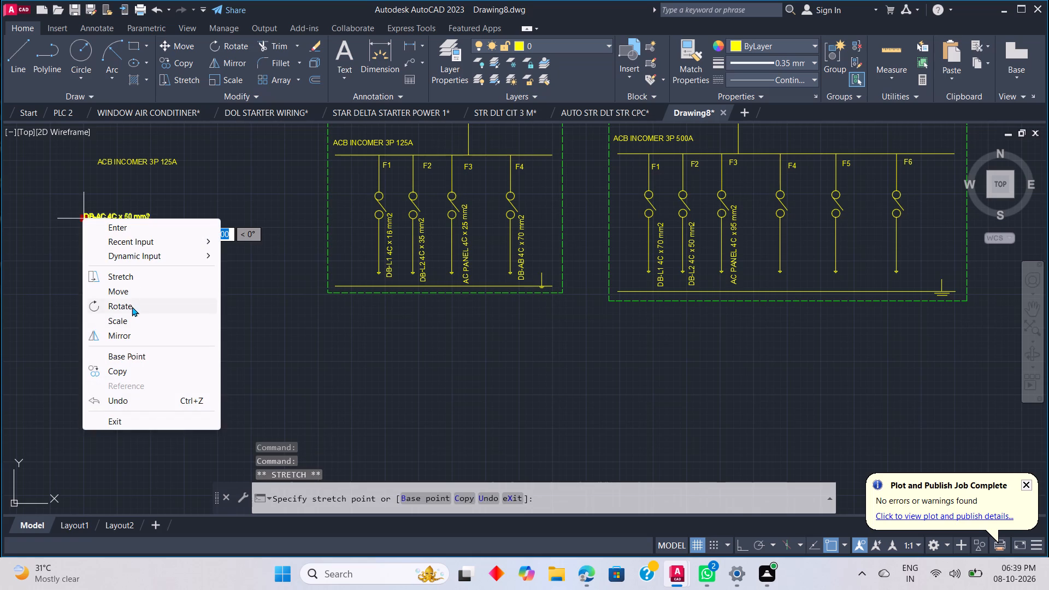
click(134, 309)
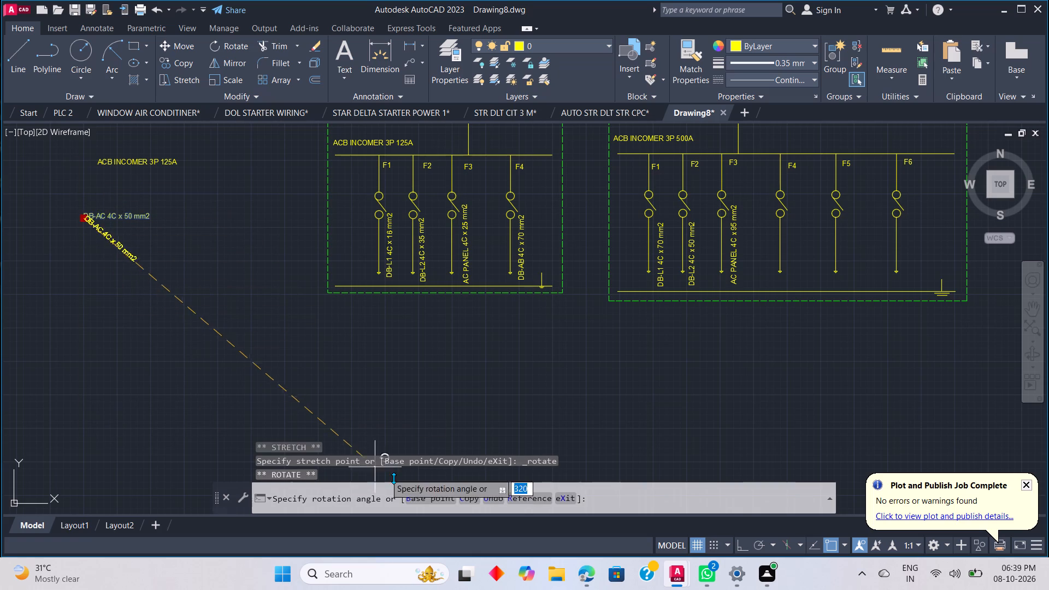
click(746, 550)
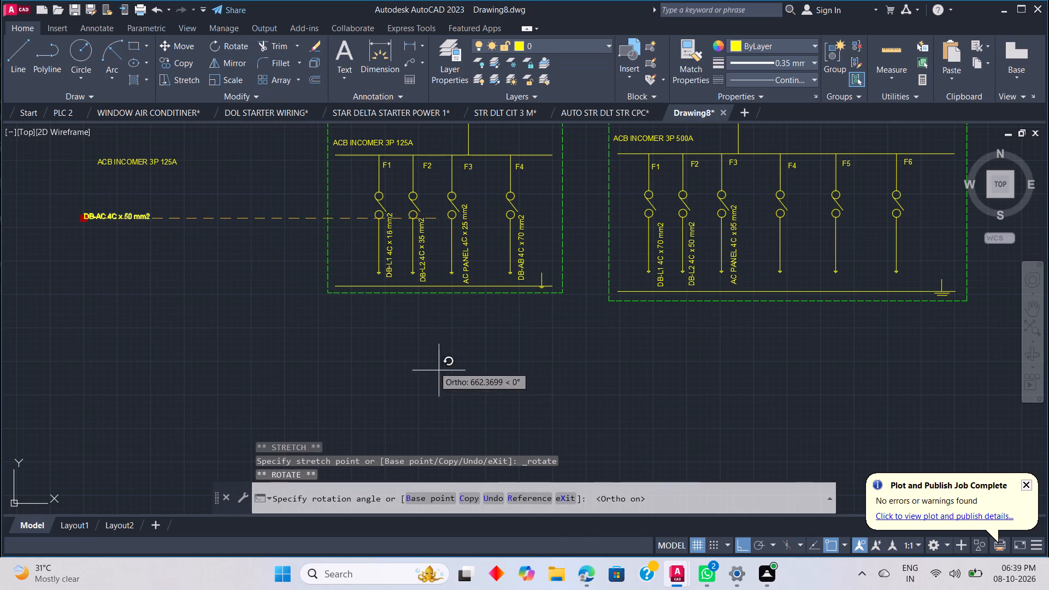
click(90, 177)
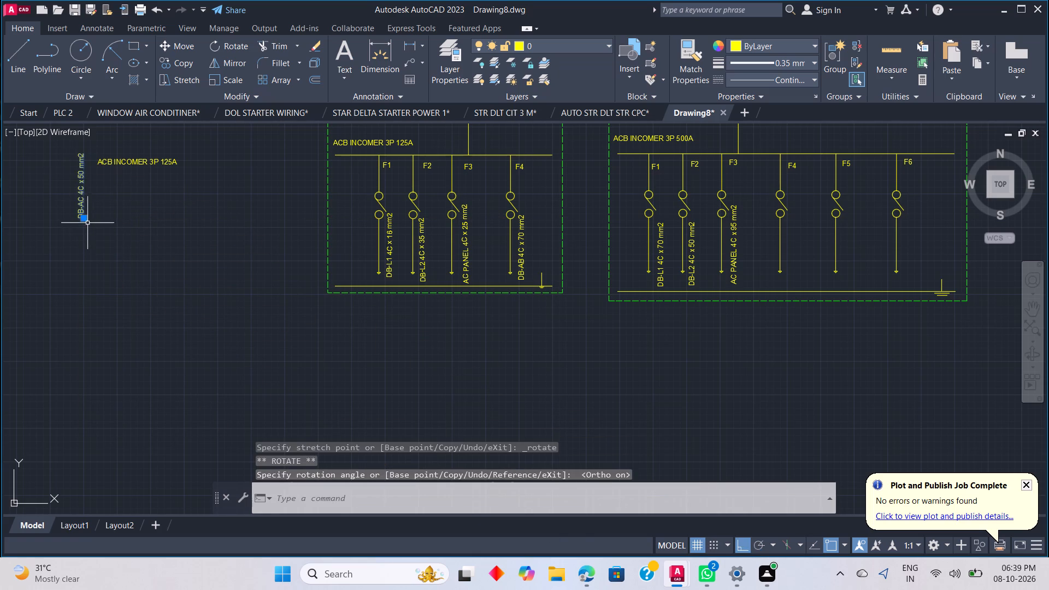
With Ortho off, move the vertical DB-AC 4C x 50 mm2 label beside feeder F4's line in the 500A enclosure, level with the AC PANEL label.
click(86, 219)
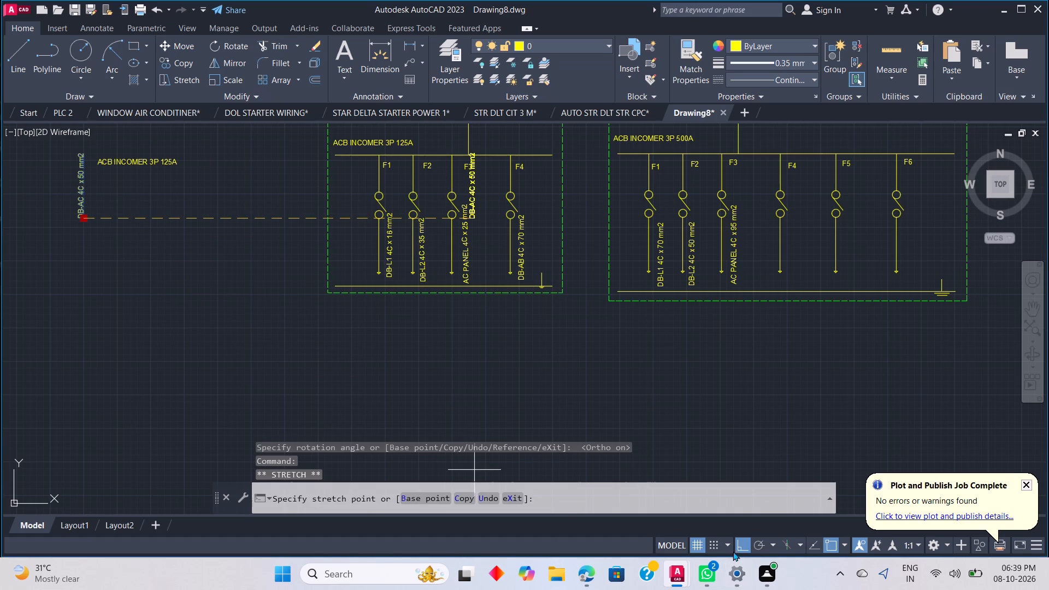
click(740, 547)
scroll(793, 284, up, 1)
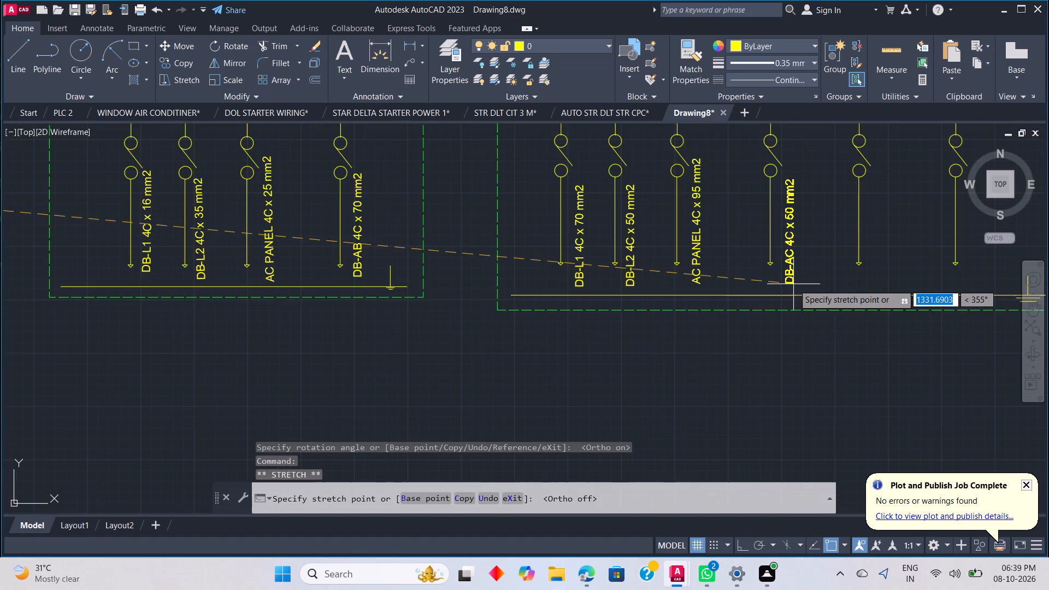
scroll(793, 284, up, 2)
middle_drag(793, 288, 768, 304)
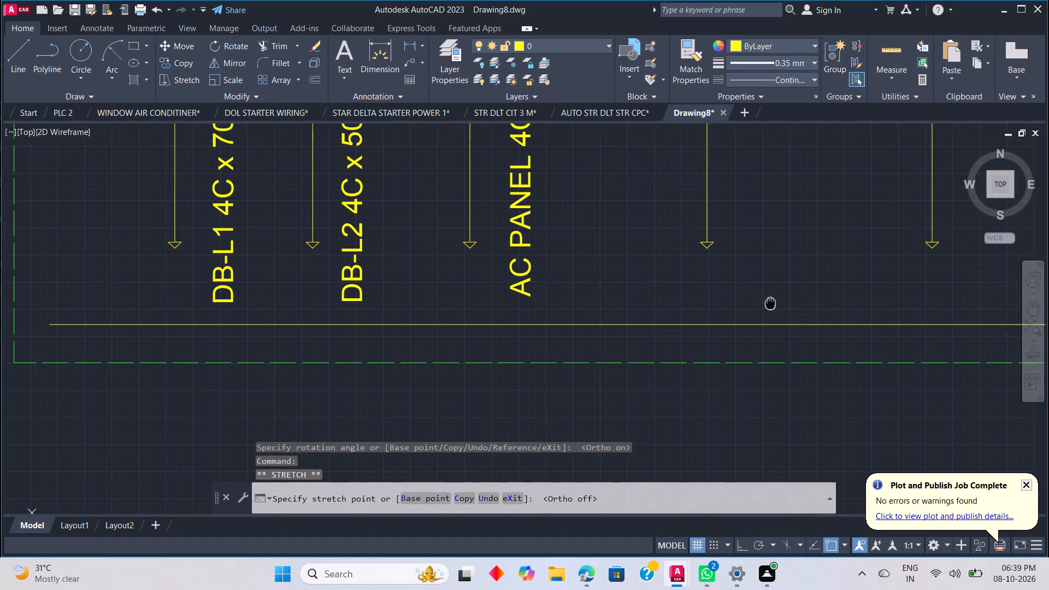
middle_drag(768, 304, 701, 338)
scroll(701, 338, down, 1)
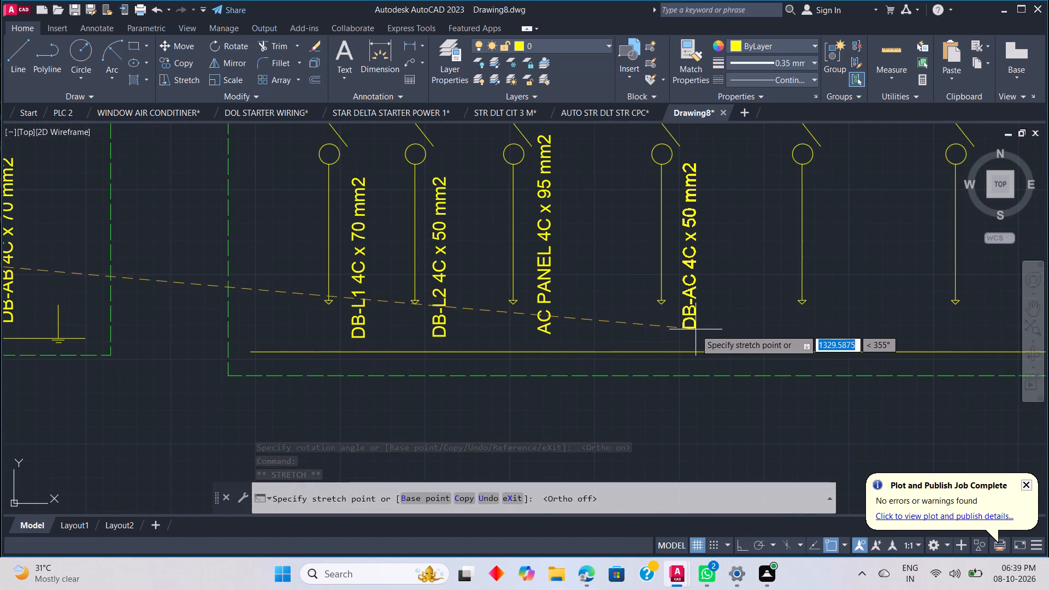
click(696, 333)
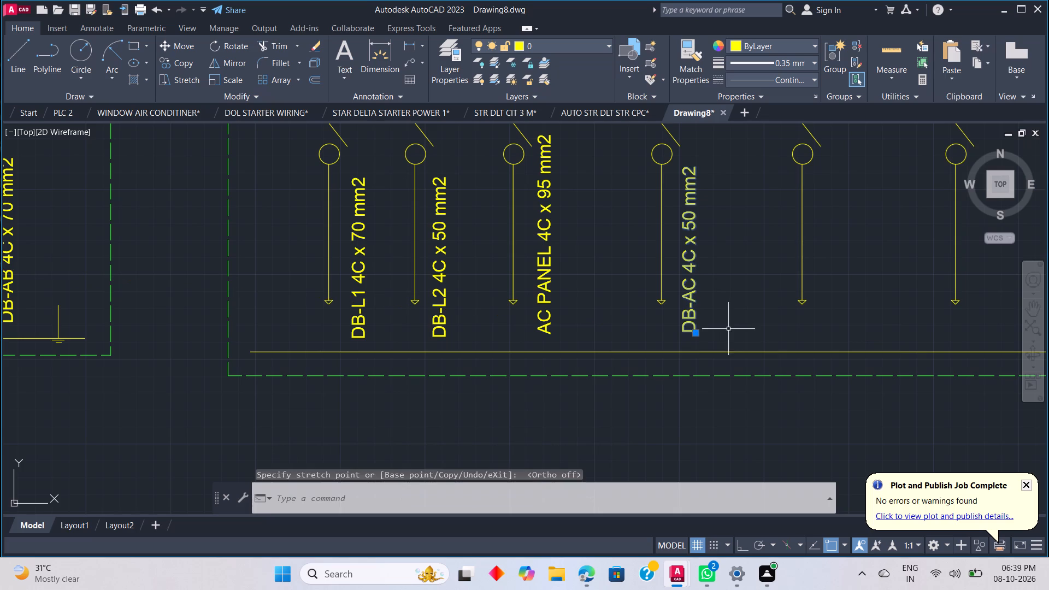
key(Escape)
Replace the text of the lowest spare incomer label outside the 125A enclosure with "SPARE 4C x 50 mm2".
scroll(468, 316, down, 2)
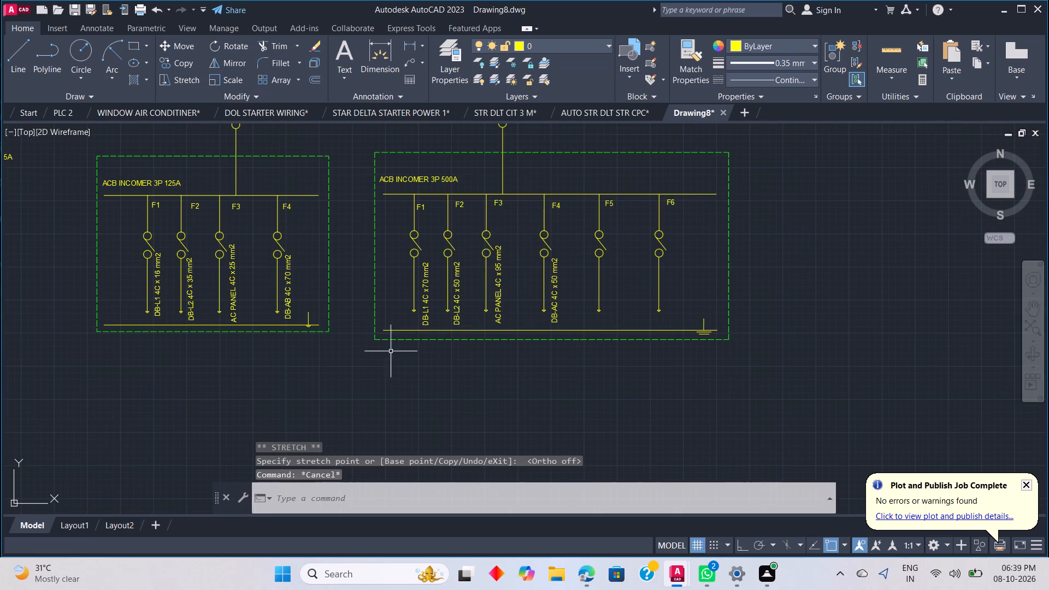
scroll(360, 352, down, 1)
middle_drag(276, 370, 355, 370)
scroll(167, 284, up, 1)
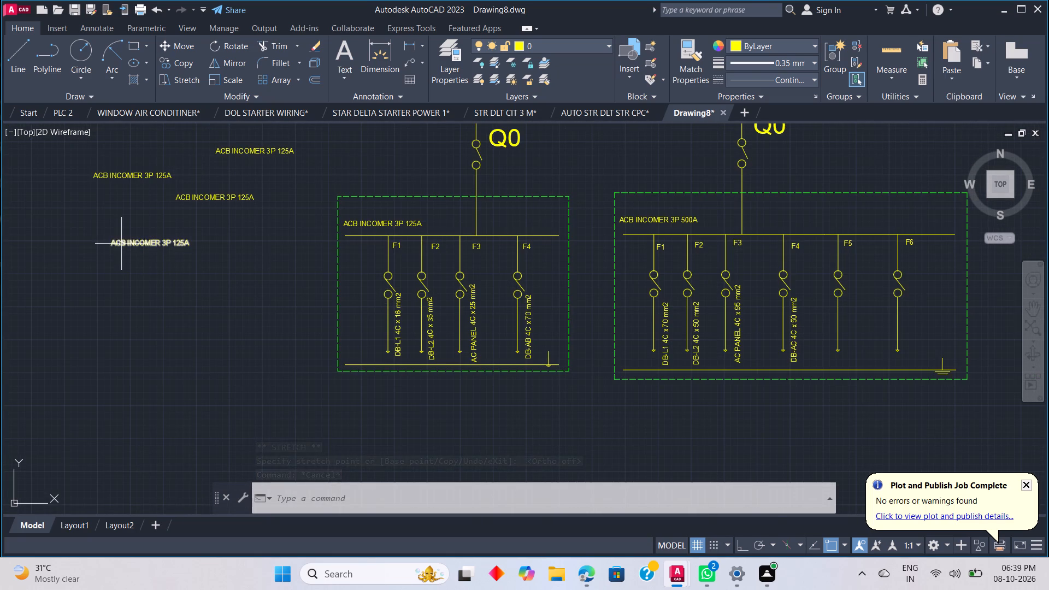
click(121, 244)
double_click(170, 244)
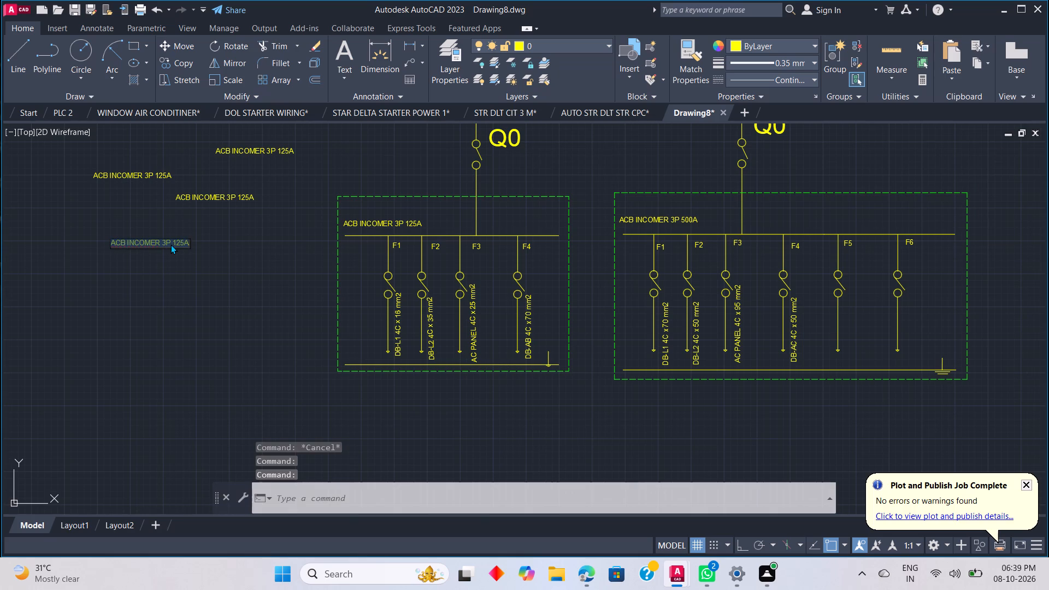
key(BackSpace)
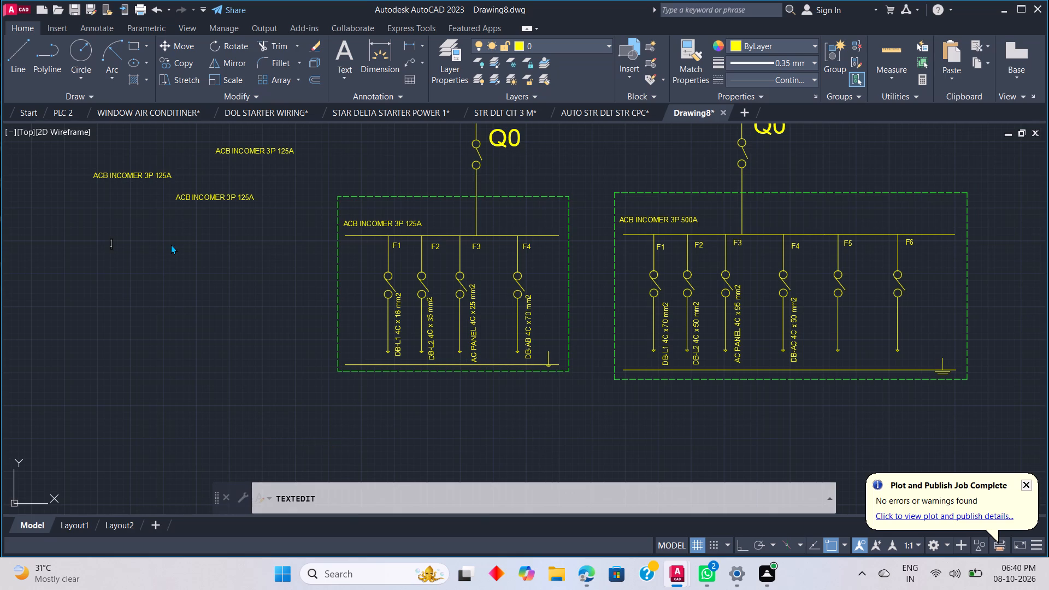
key(s)
key(BackSpace)
text(SPA)
text(RE)
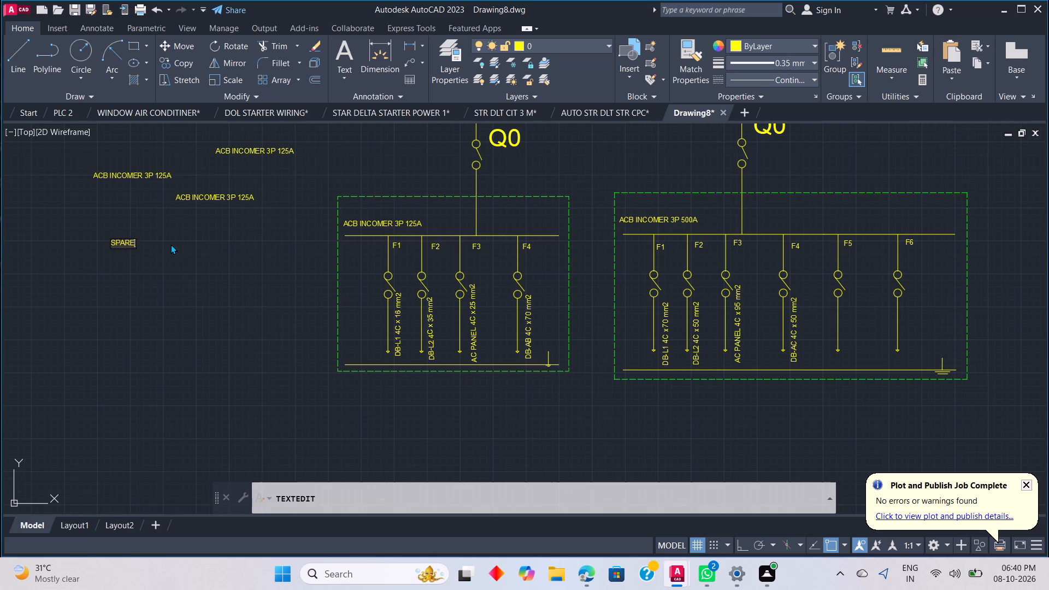
key(space)
text(4V)
key(BackSpace)
key(c)
key(space)
key(x)
key(BackSpace)
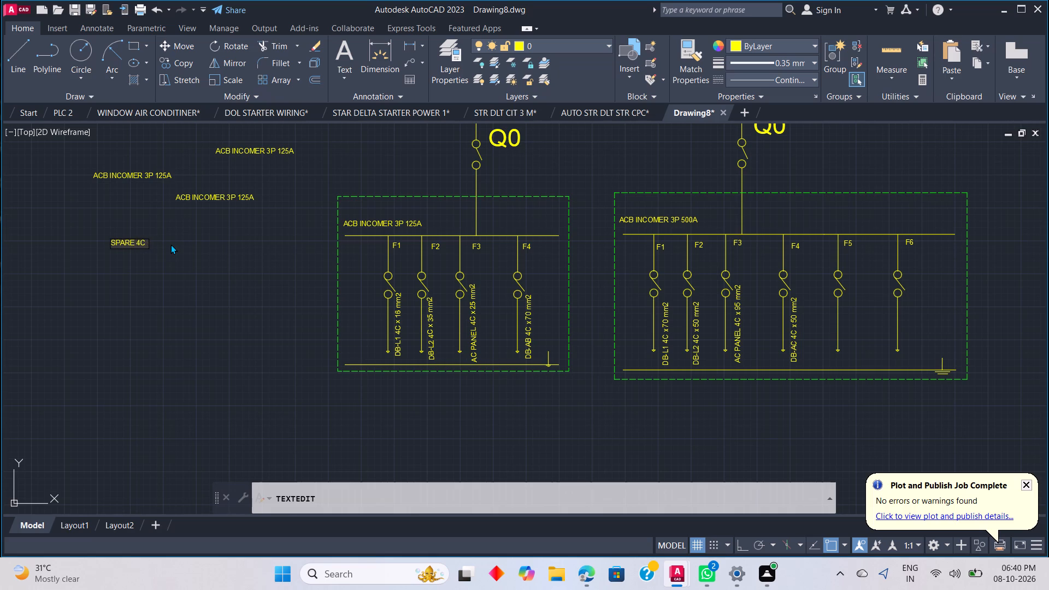
text(x)
key(space)
text(50 mm2)
click(181, 281)
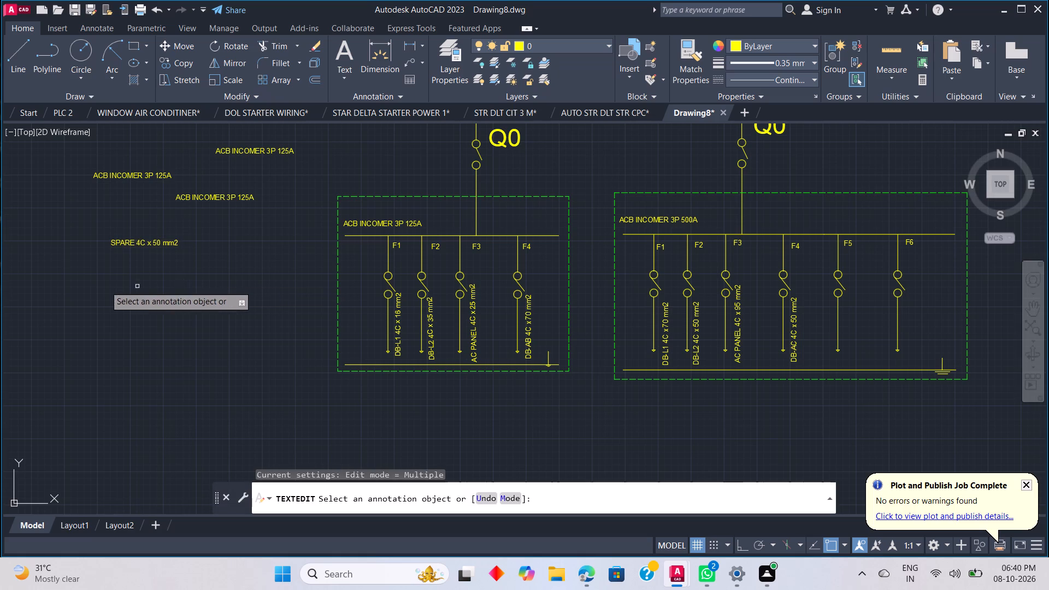
click(113, 244)
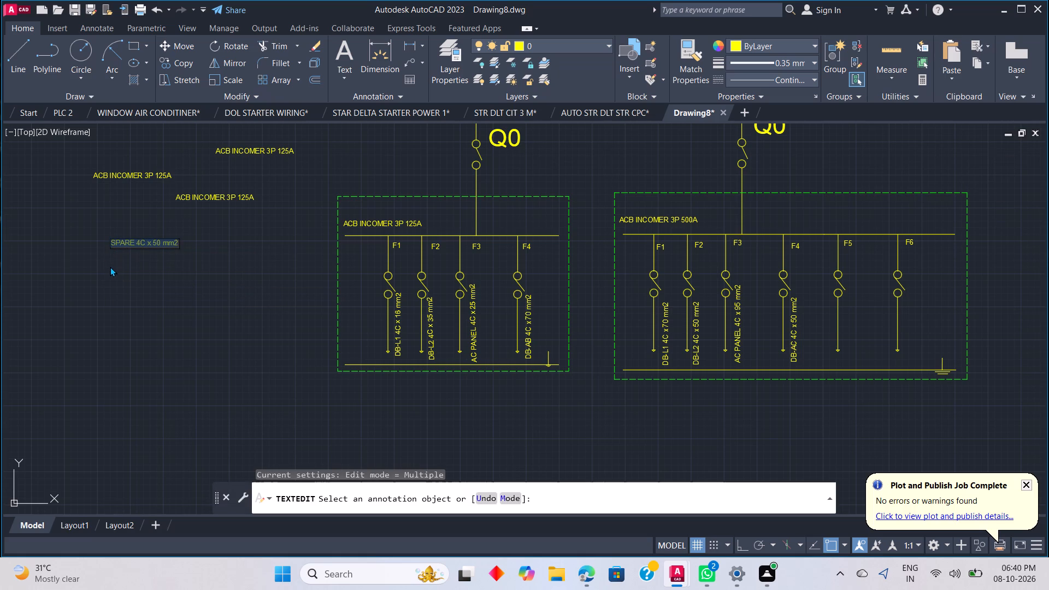
key(Escape)
key(Escape)
key(Escape)
key(Escape)
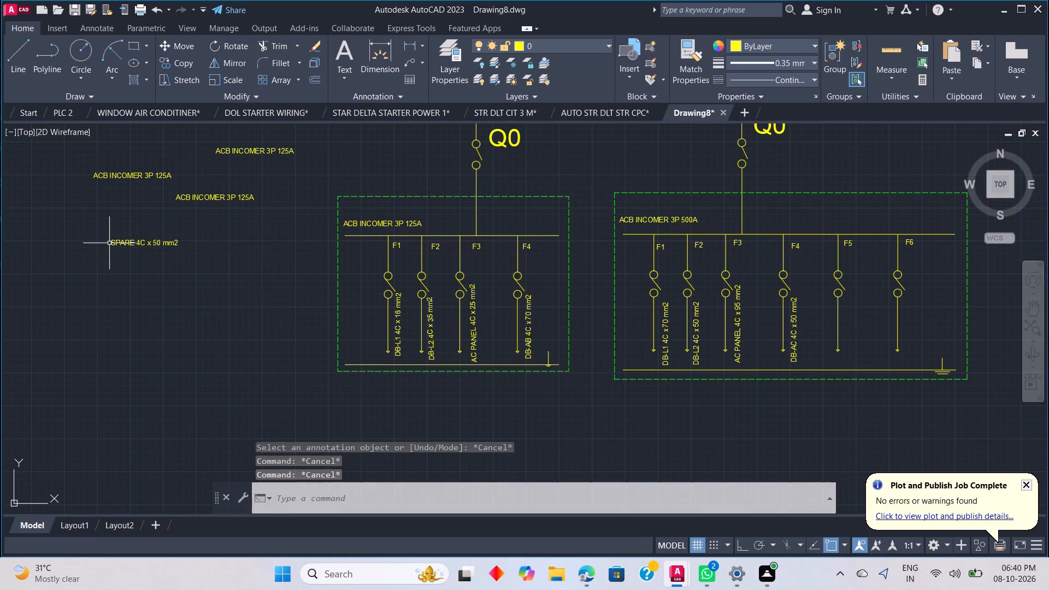
With Ortho on, rotate the SPARE 4C x 50 mm2 label 90° about its insertion point to read vertically upward.
click(110, 245)
click(110, 245)
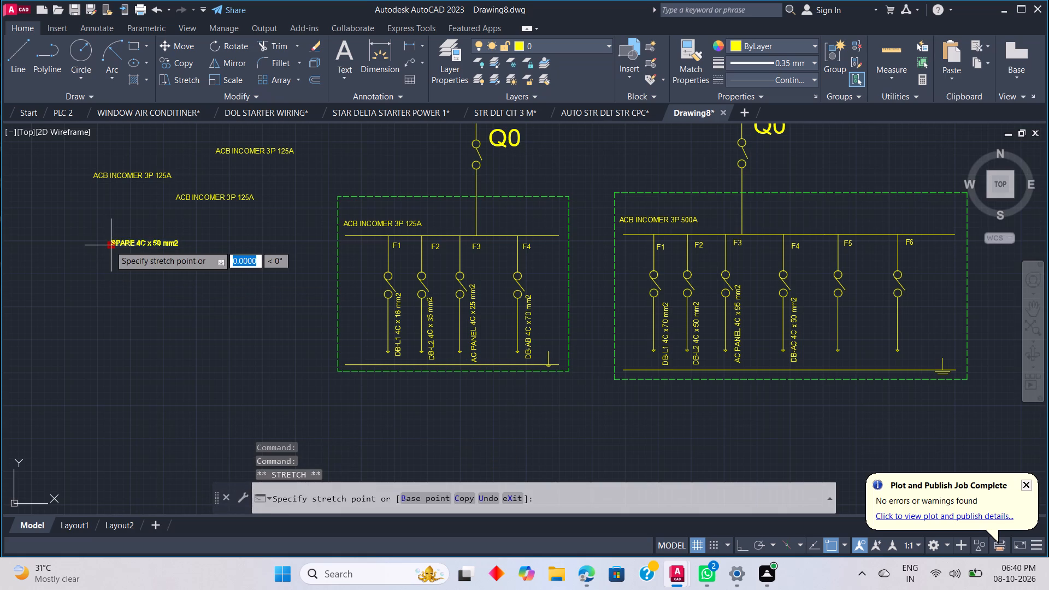
right_click(110, 245)
click(177, 330)
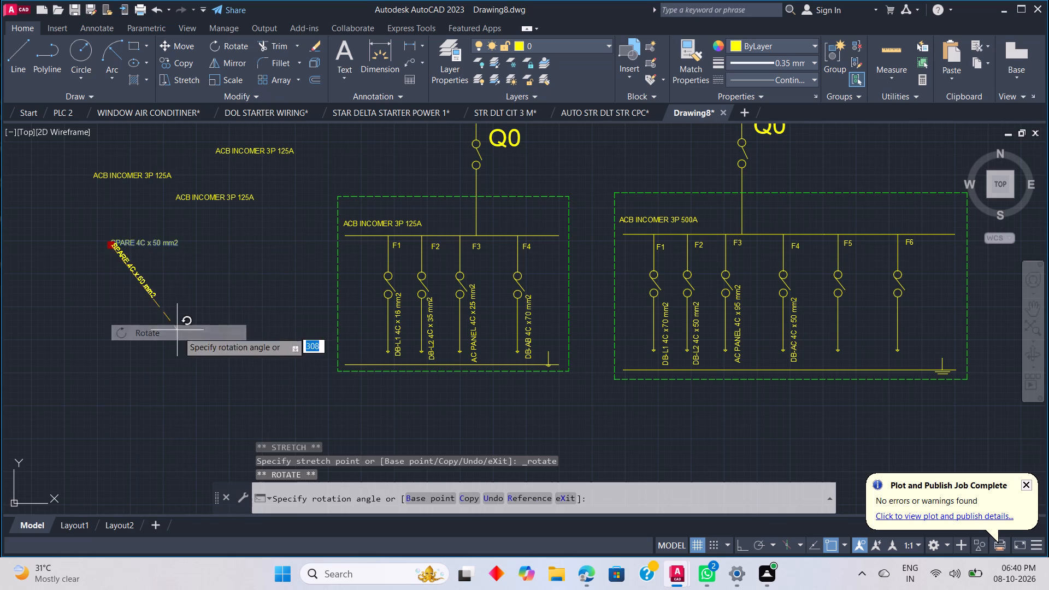
click(742, 547)
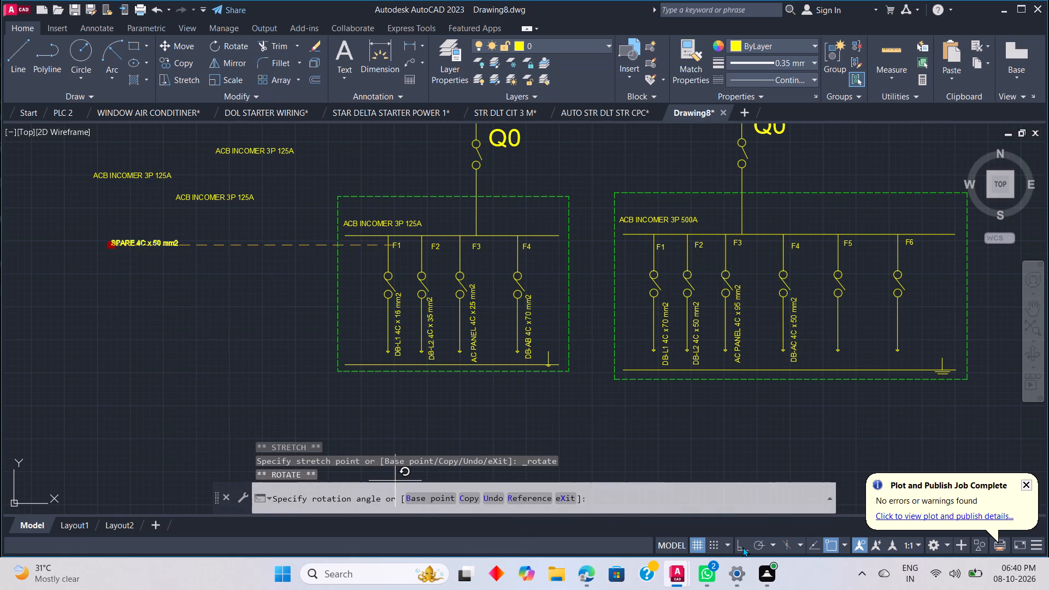
click(109, 220)
key(Escape)
With Ortho off, move the vertical SPARE 4C x 50 mm2 label beside feeder F5's line in the 500A enclosure, just above the earth bar.
click(105, 245)
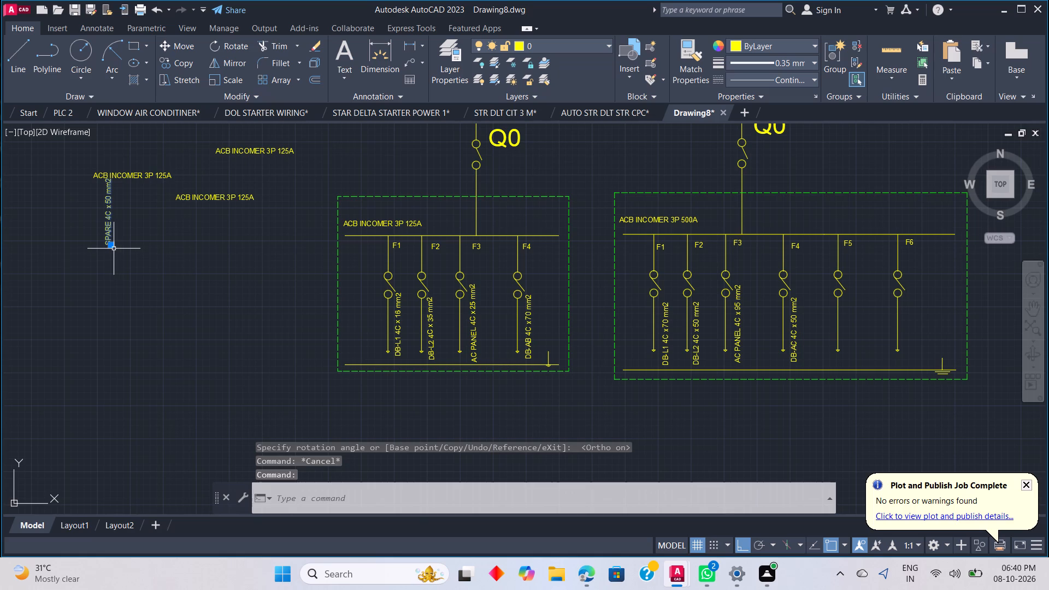
click(113, 246)
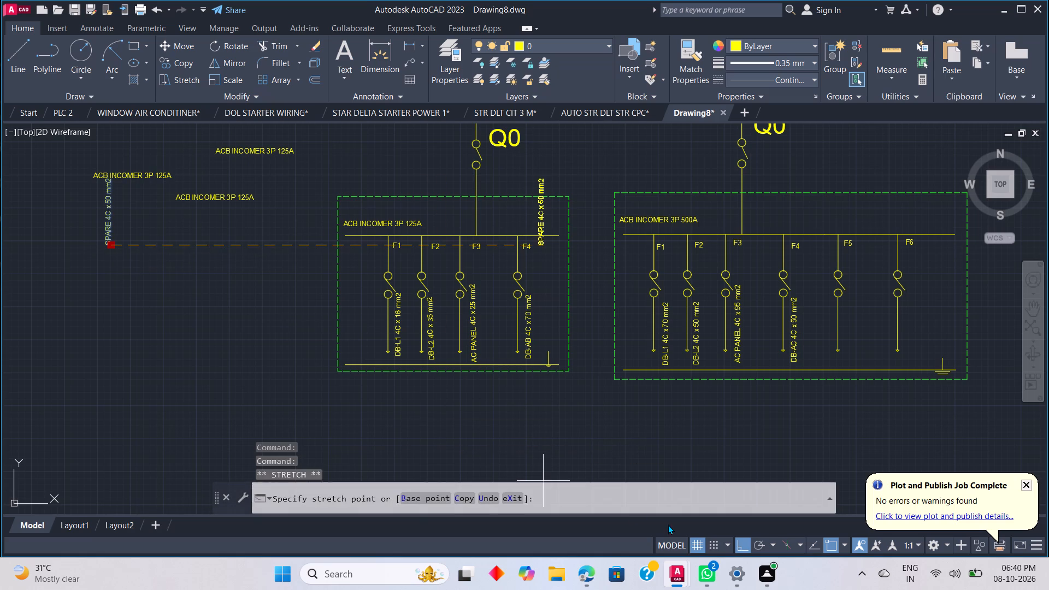
click(738, 547)
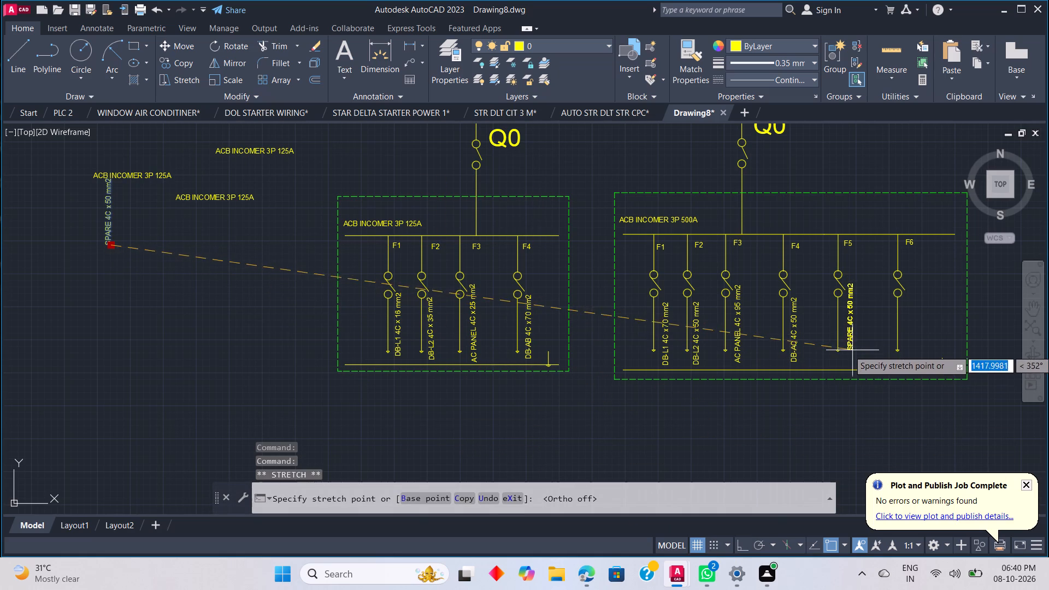
scroll(854, 362, up, 1)
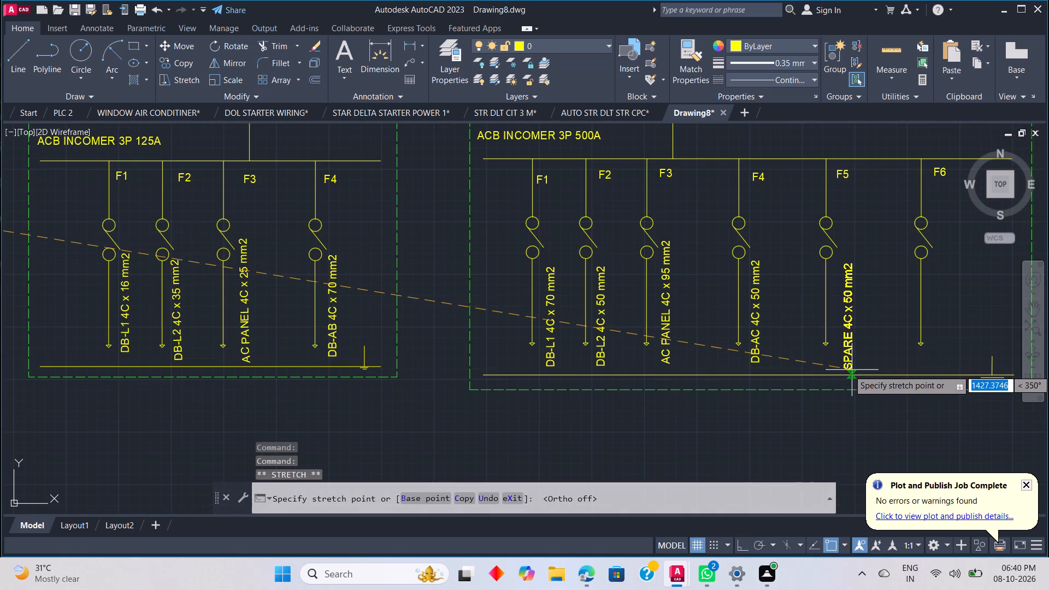
scroll(842, 359, up, 2)
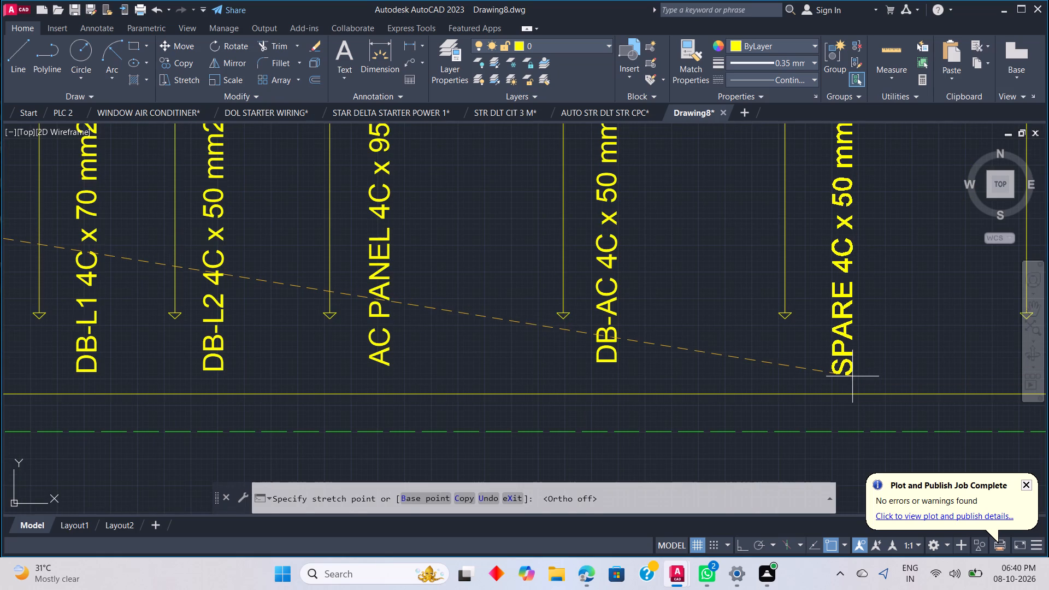
click(852, 376)
key(Escape)
Replace the text of the lowest remaining spare incomer label outside the 125A enclosure with "SPARE 4C x 35 mm2".
scroll(726, 361, down, 3)
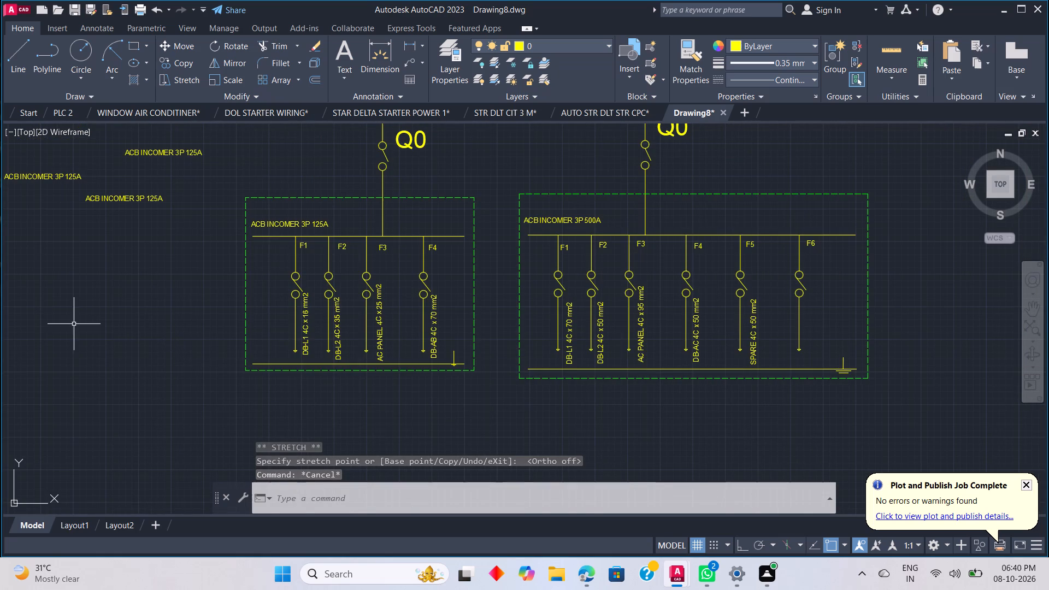
middle_drag(74, 323, 91, 350)
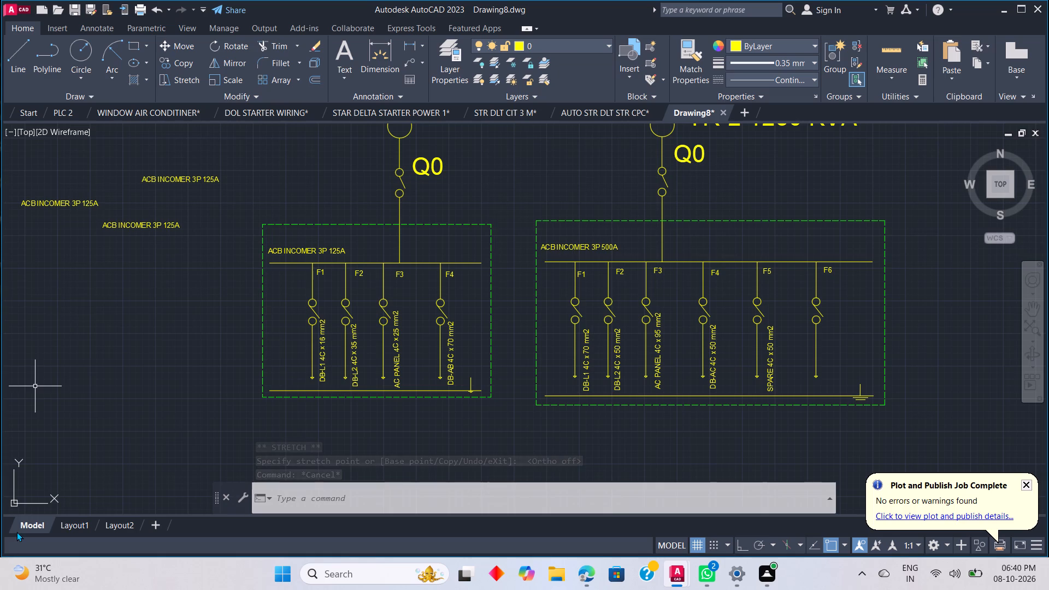
double_click(178, 223)
click(178, 231)
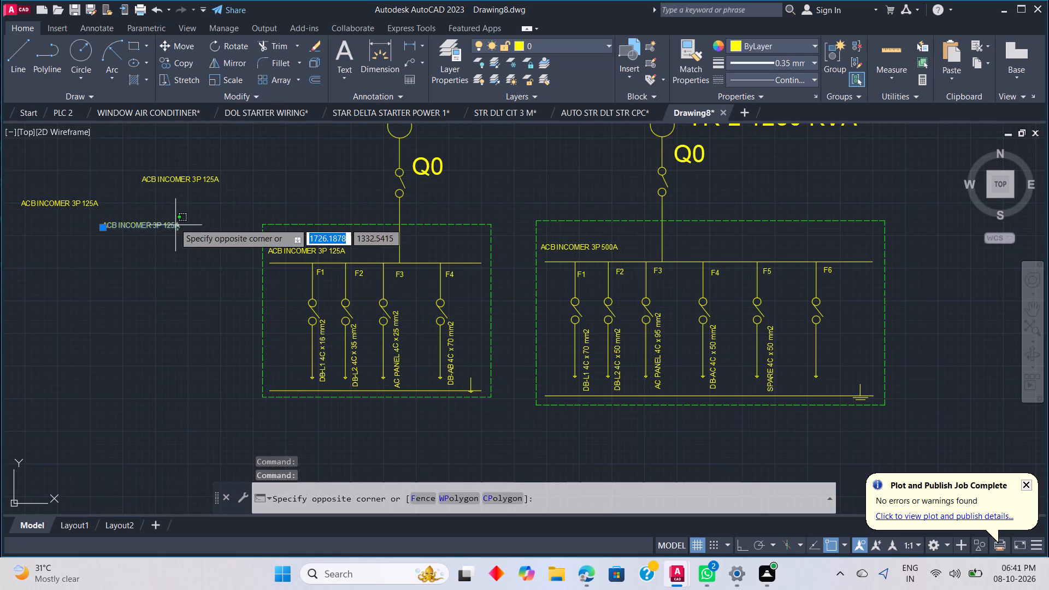
key(Escape)
double_click(172, 229)
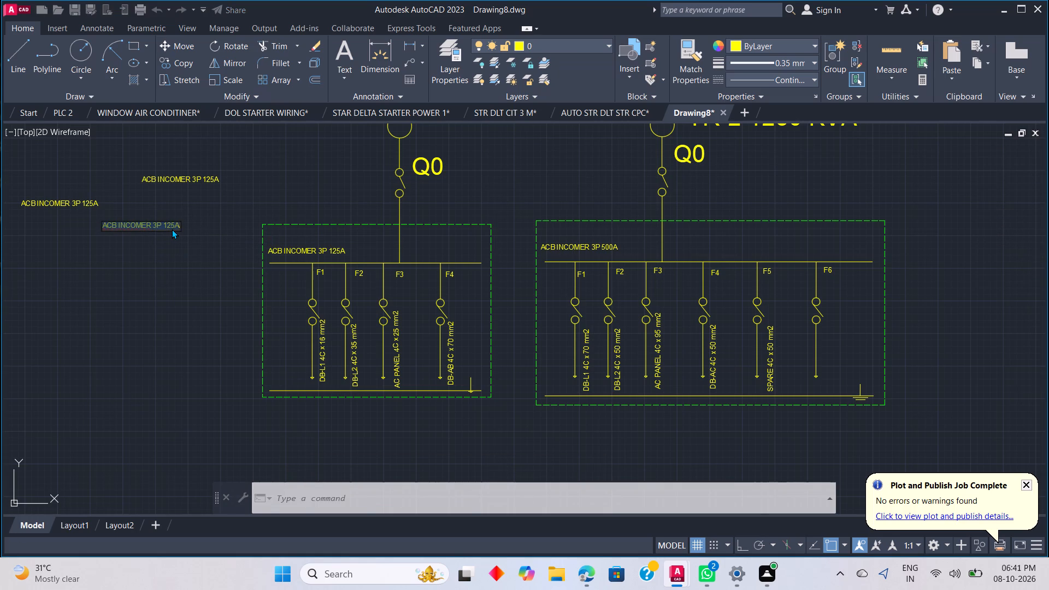
key(BackSpace)
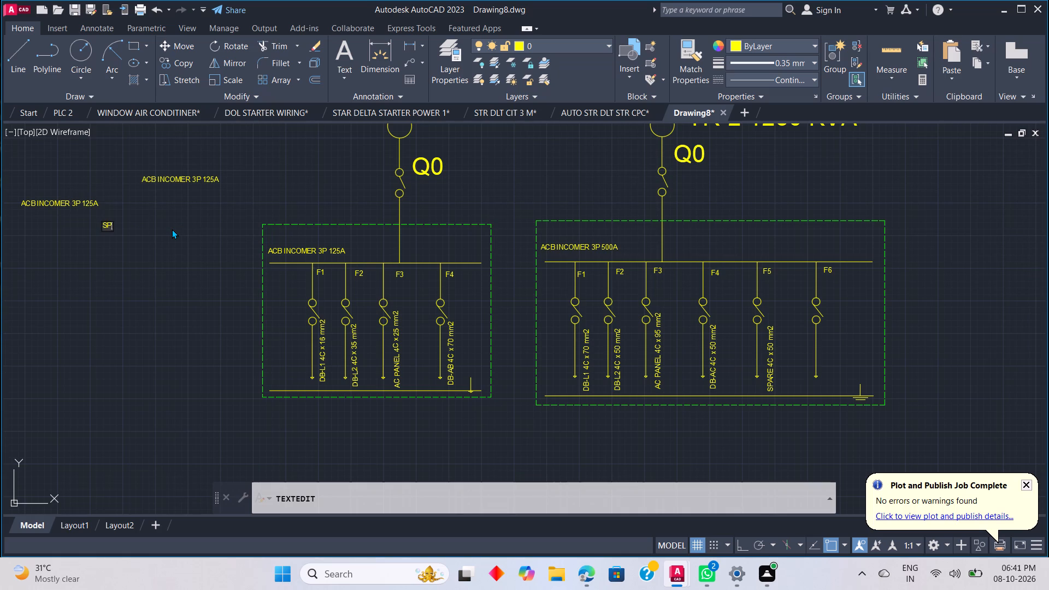
key(a)
text(RE)
key(space)
text(4C)
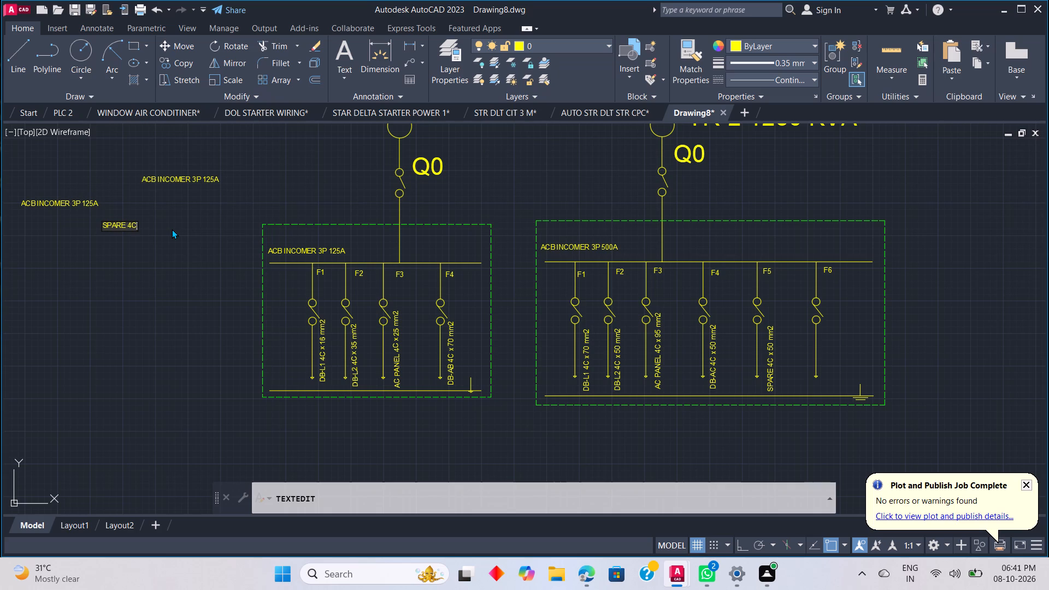
key(space)
text(x)
key(space)
text(35)
key(space)
text(mm2)
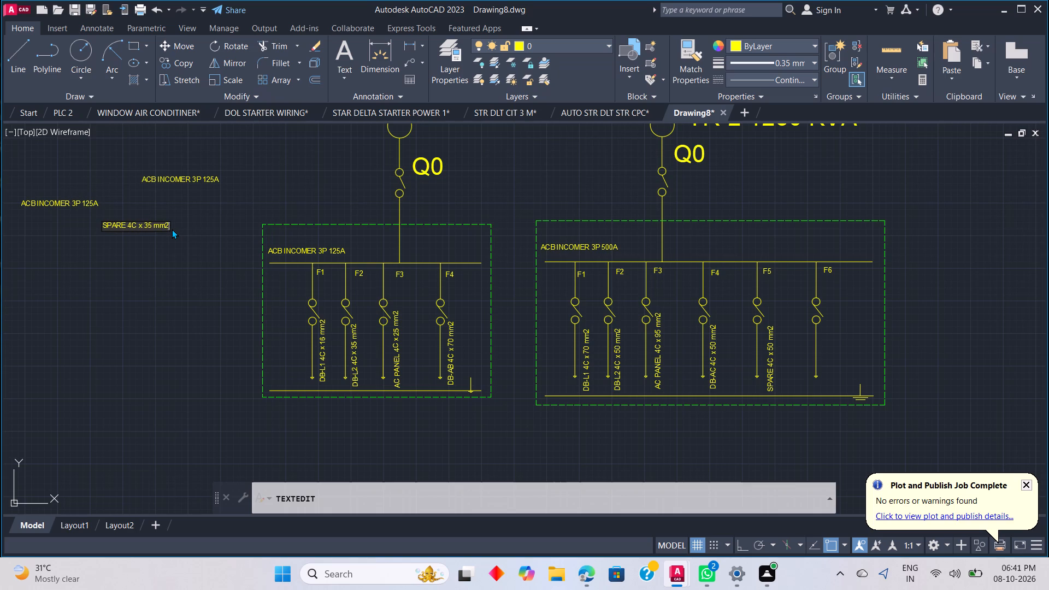
click(182, 290)
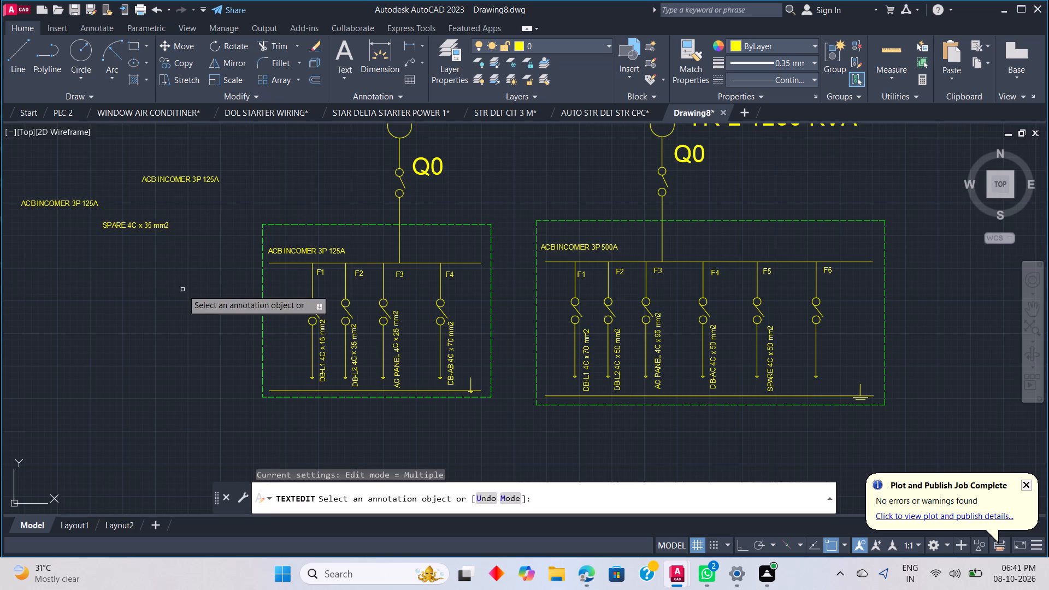
With Ortho on, rotate the SPARE 4C x 35 mm2 label 90° about its insertion point to read vertically upward.
click(102, 227)
key(Escape)
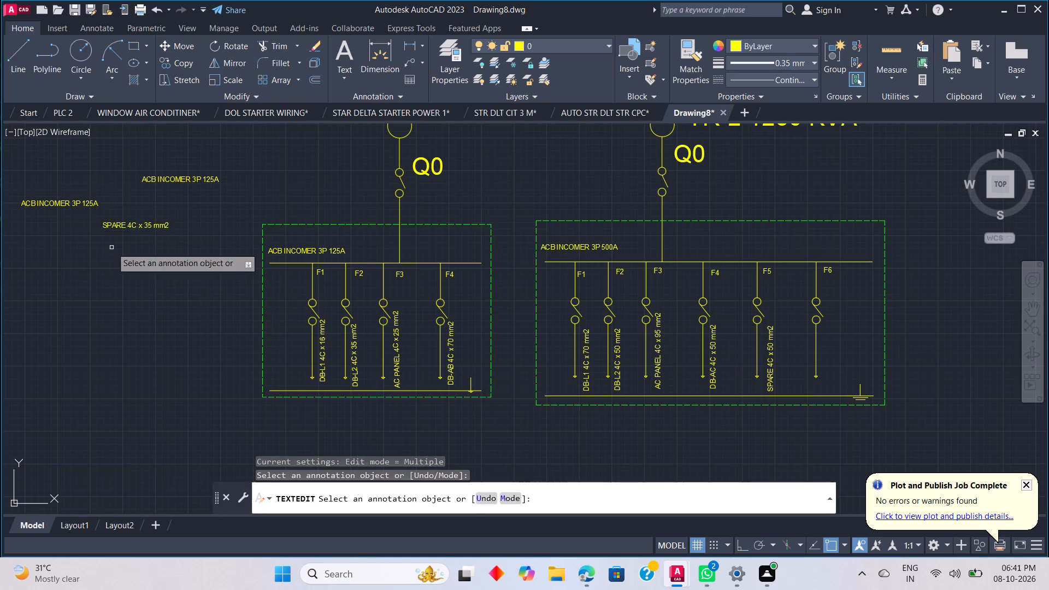
key(Escape)
key(Escape)
click(103, 230)
key(Escape)
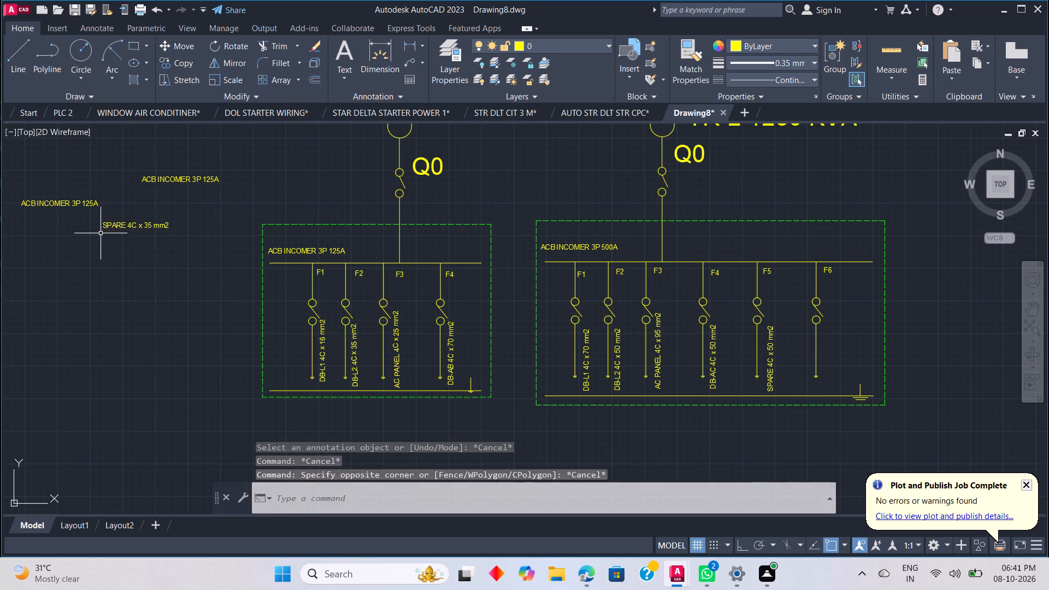
click(103, 226)
click(105, 227)
right_click(105, 231)
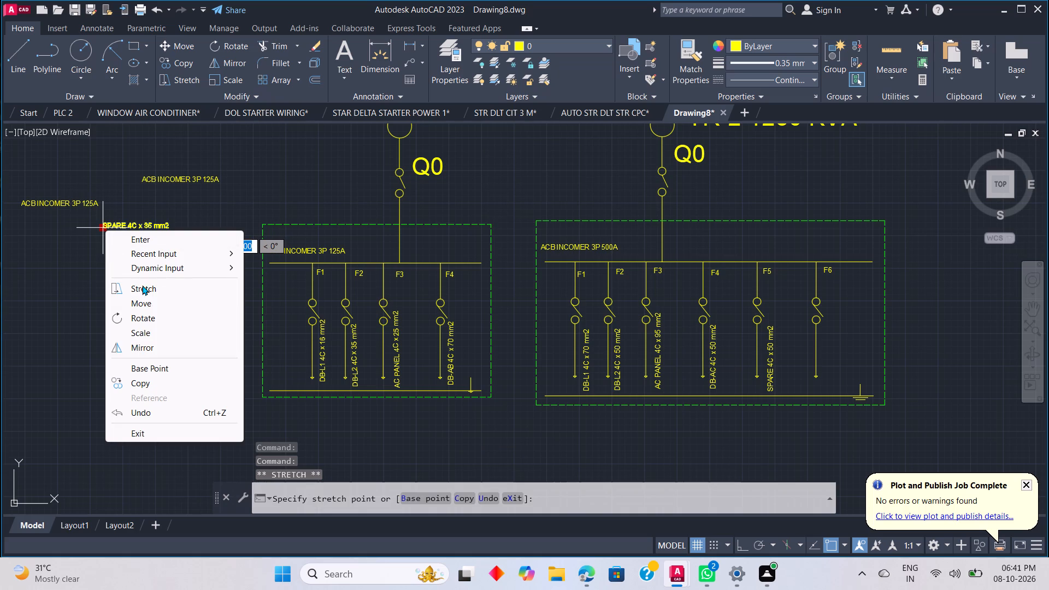
click(145, 314)
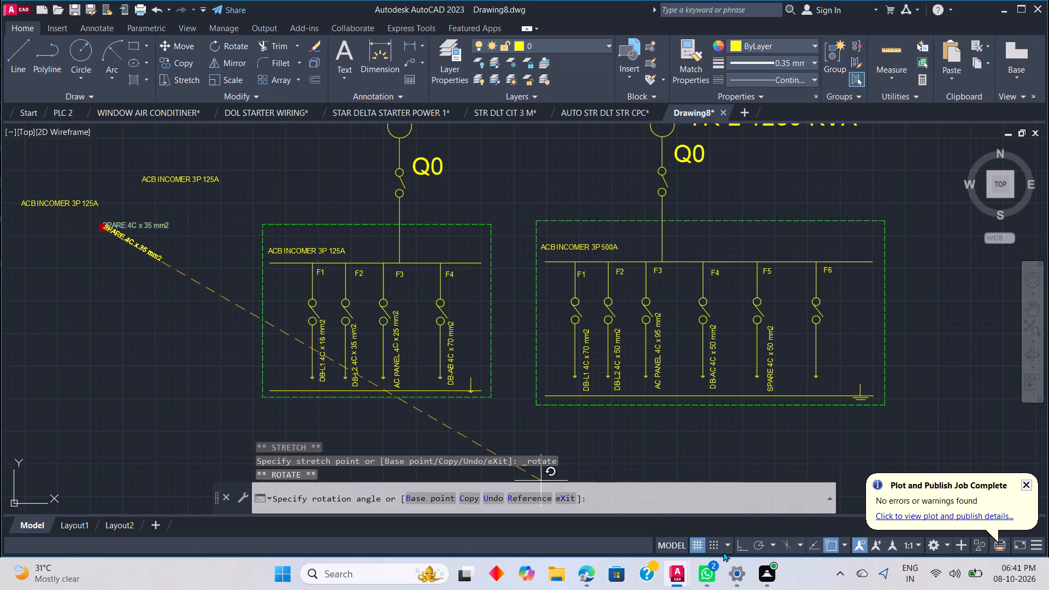
click(740, 546)
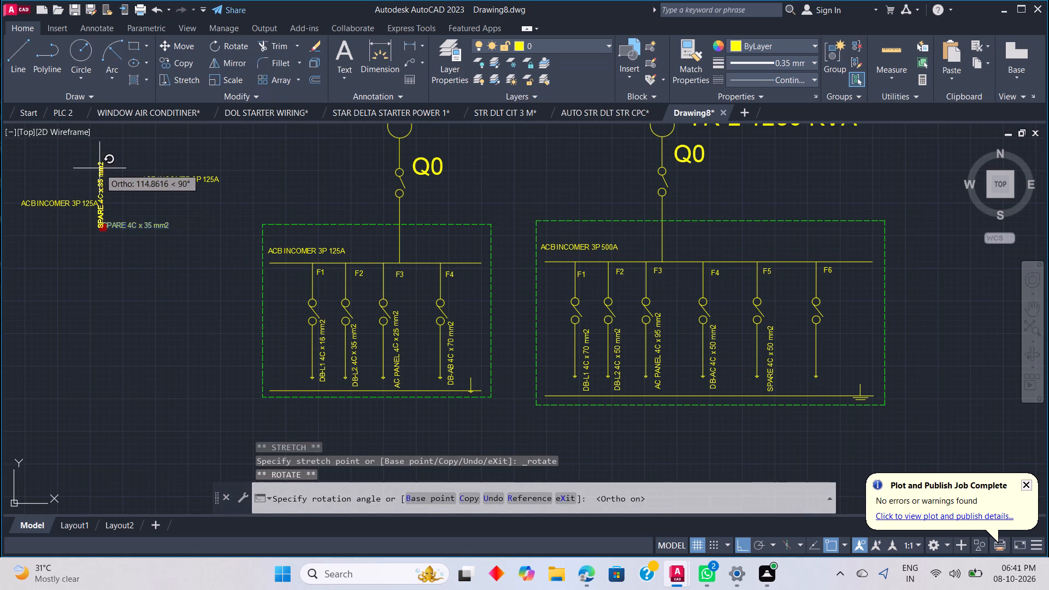
click(99, 168)
key(Escape)
With Ortho off, move the vertical SPARE 4C x 35 mm2 label beside feeder F6's line in the 500A enclosure, just above the earth bar.
click(102, 229)
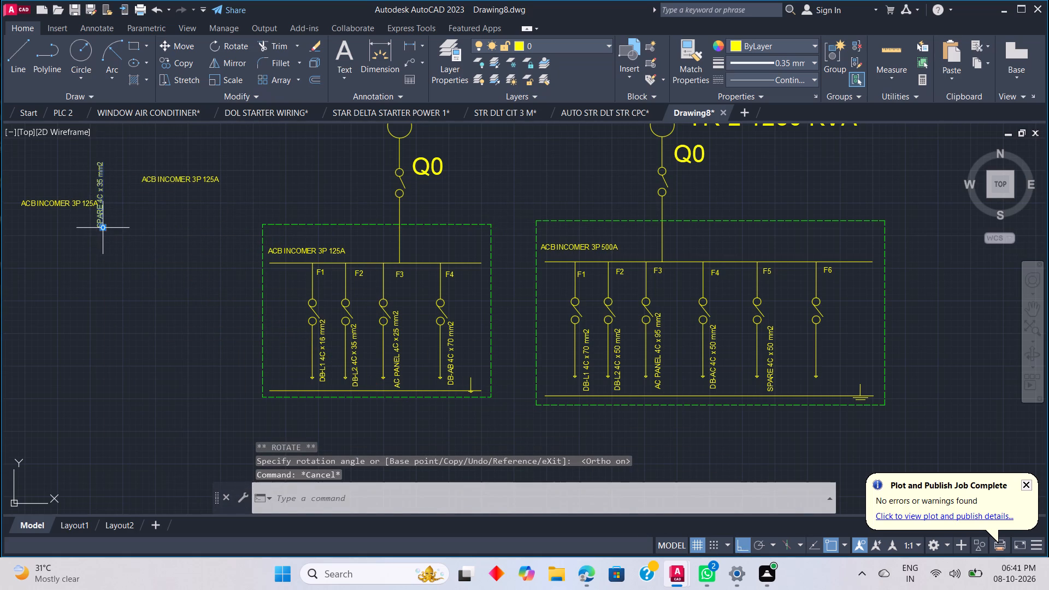
click(102, 227)
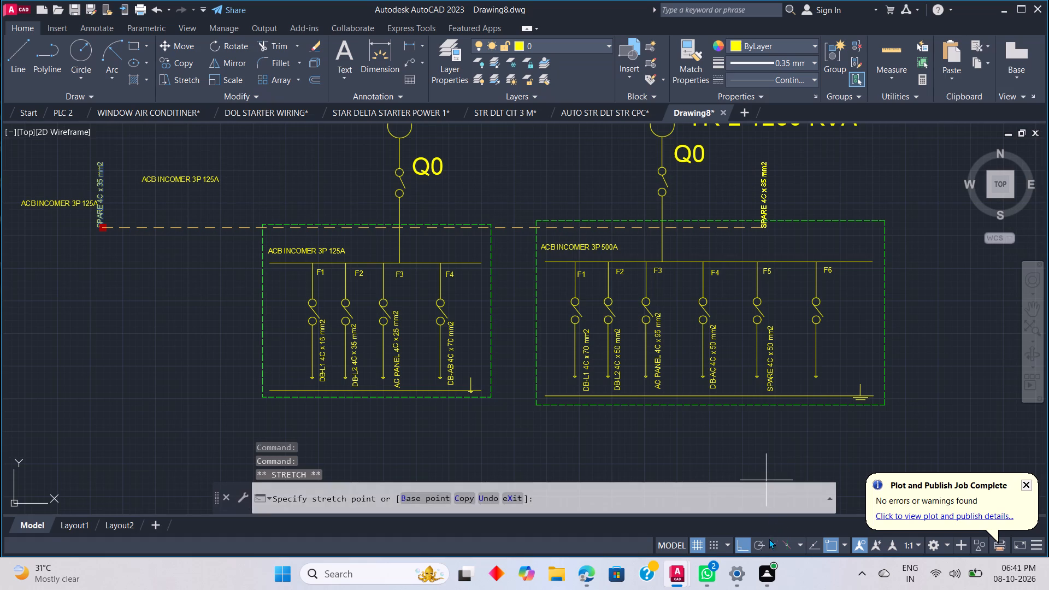
click(741, 546)
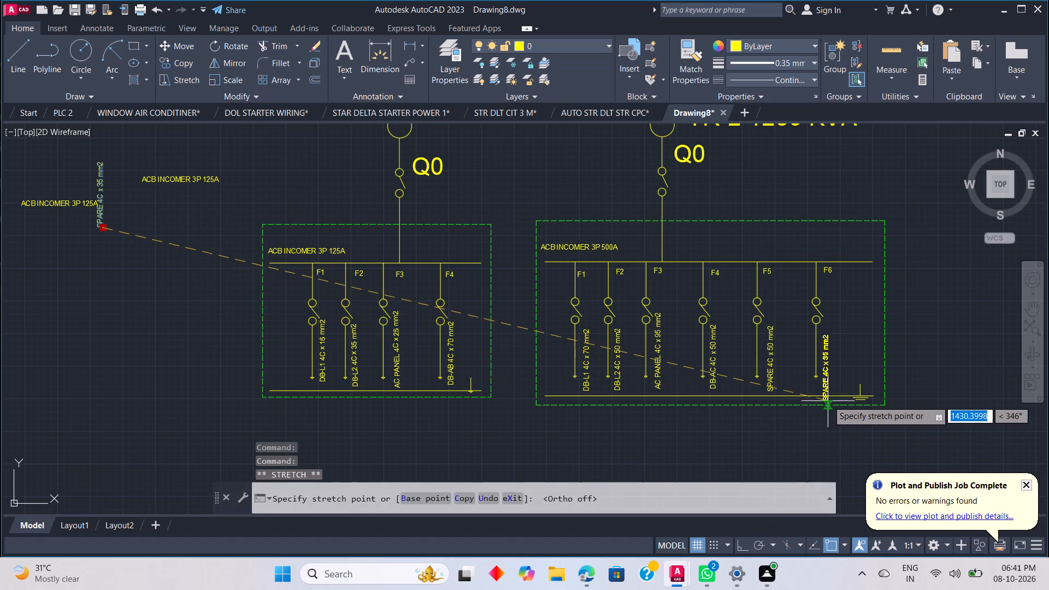
scroll(828, 399, up, 2)
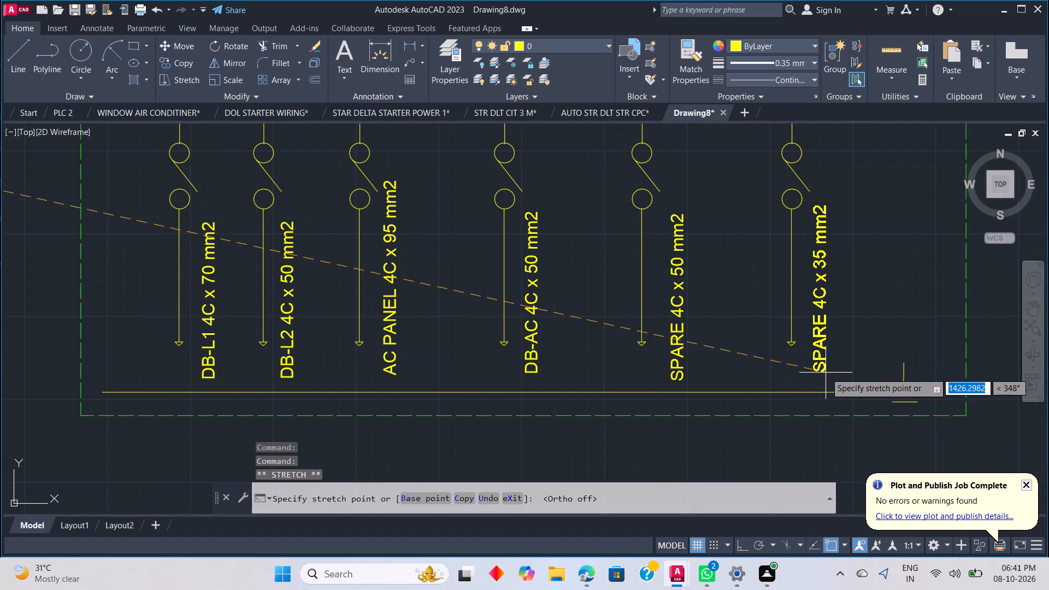
click(827, 375)
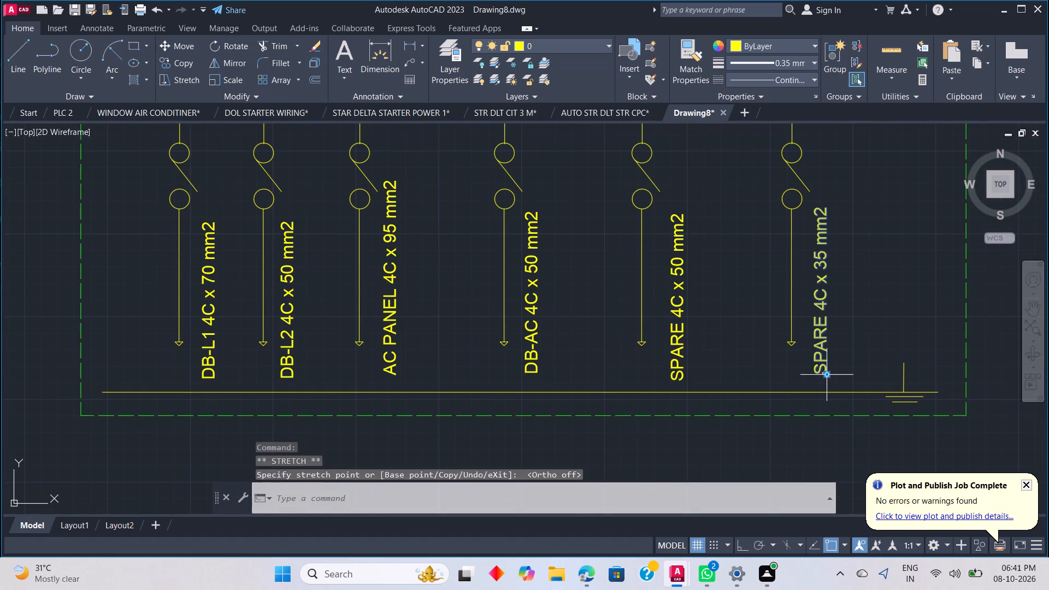
key(Escape)
Delete the two leftover ACB INCOMER 3P 125A labels lying outside the 125A enclosure.
scroll(593, 385, down, 3)
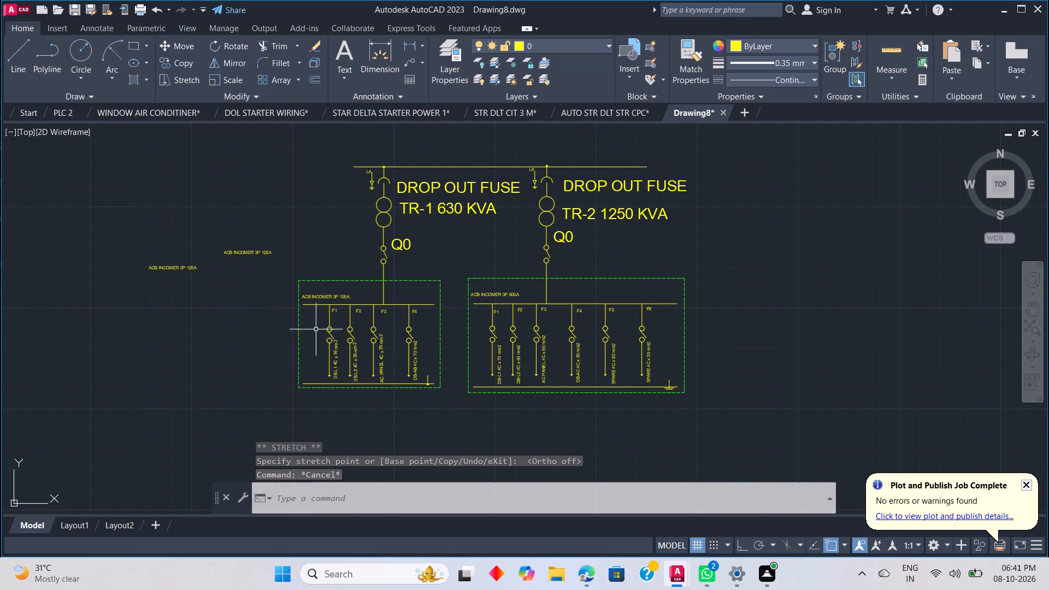
click(257, 252)
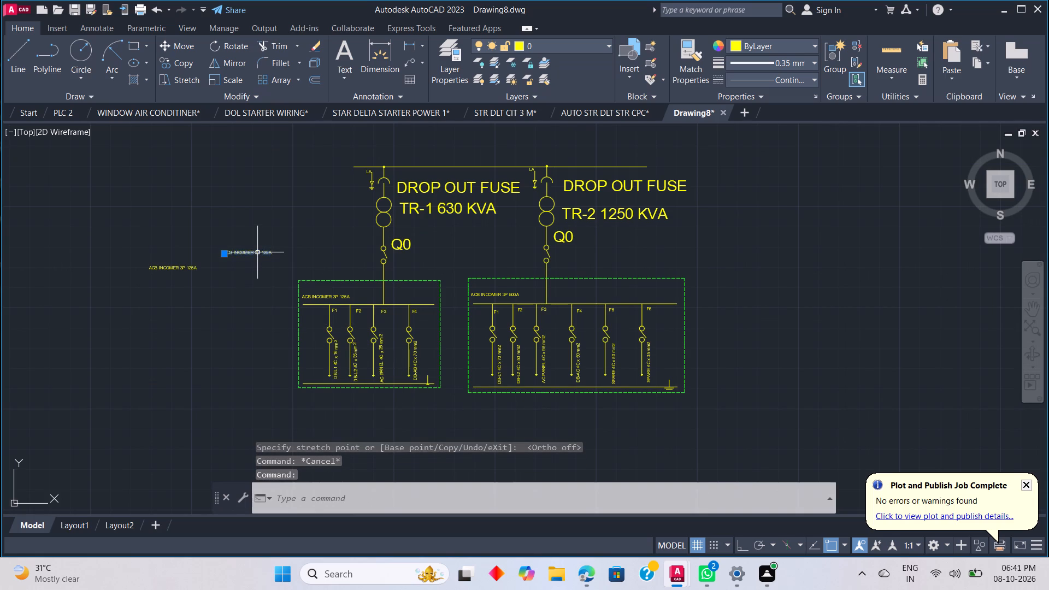
key(Delete)
click(188, 268)
key(Delete)
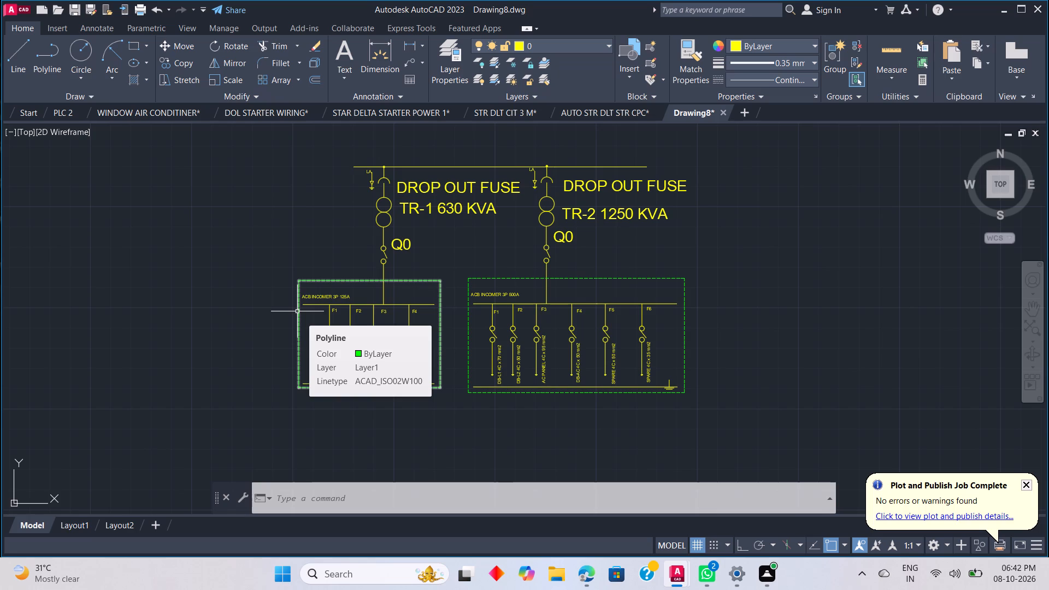
With Ortho on, draw a short horizontal line above the 500A busbar, between the incomer line and feeder F5.
scroll(616, 296, up, 1)
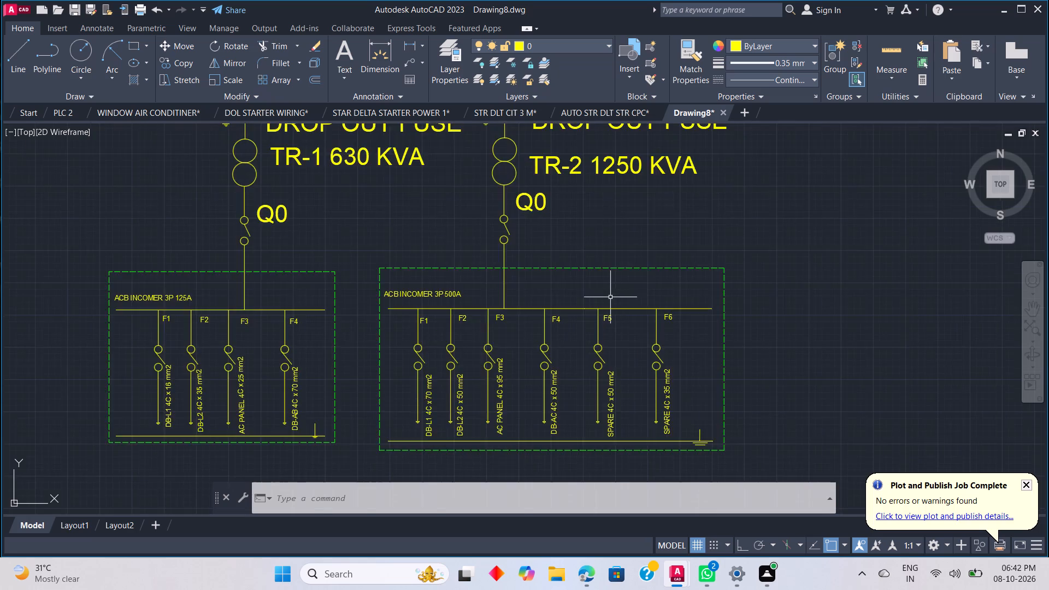
scroll(610, 297, up, 1)
key(l)
key(space)
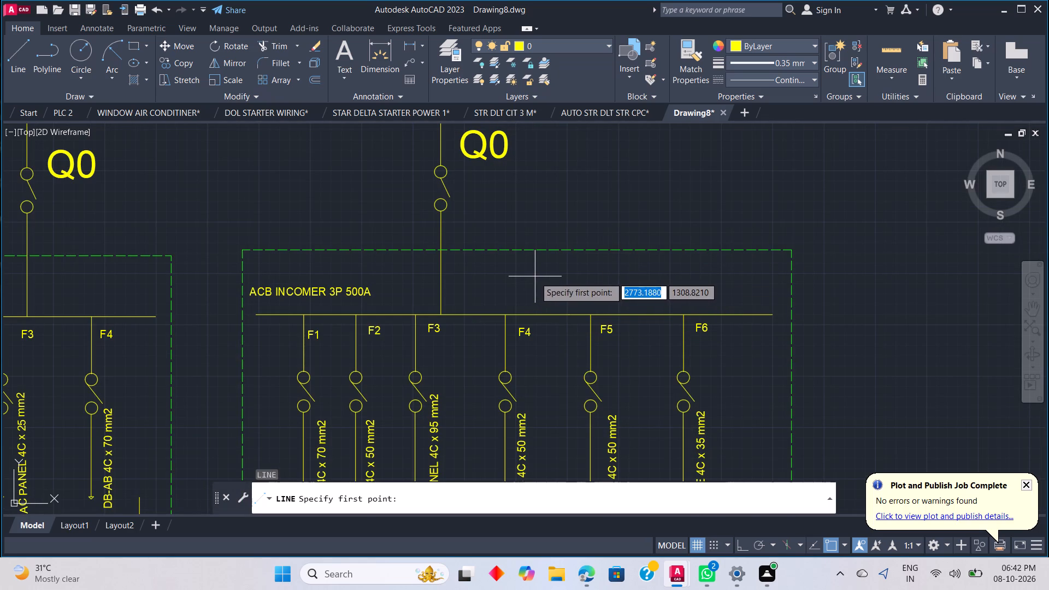
click(492, 277)
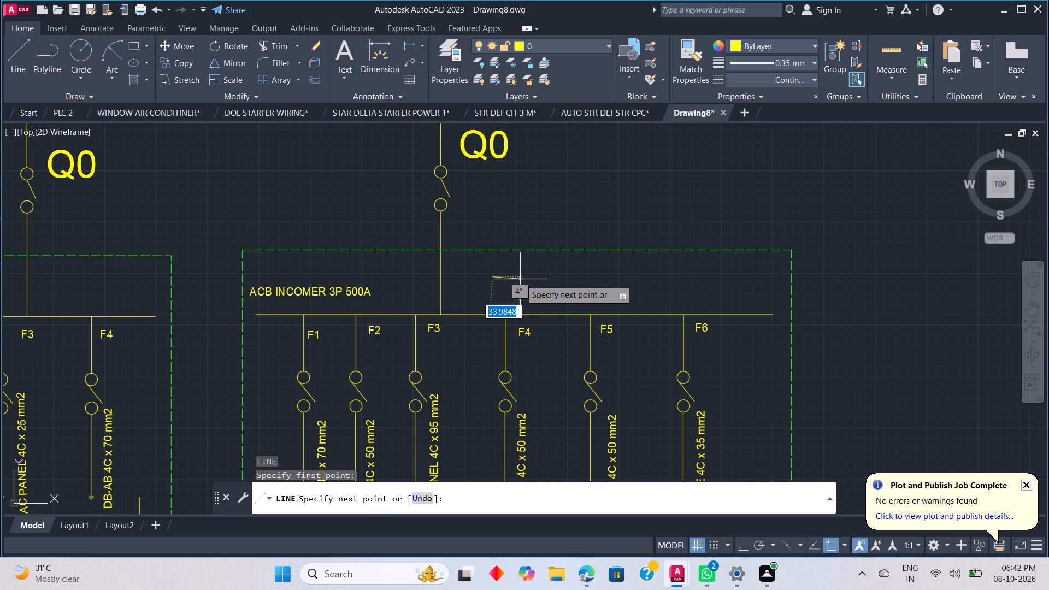
click(742, 546)
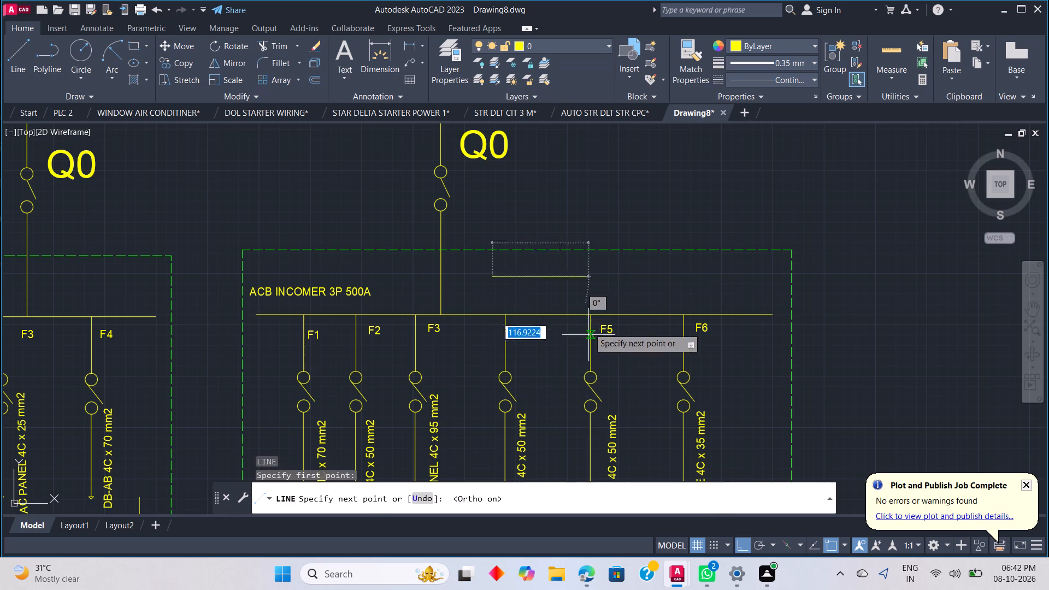
click(516, 277)
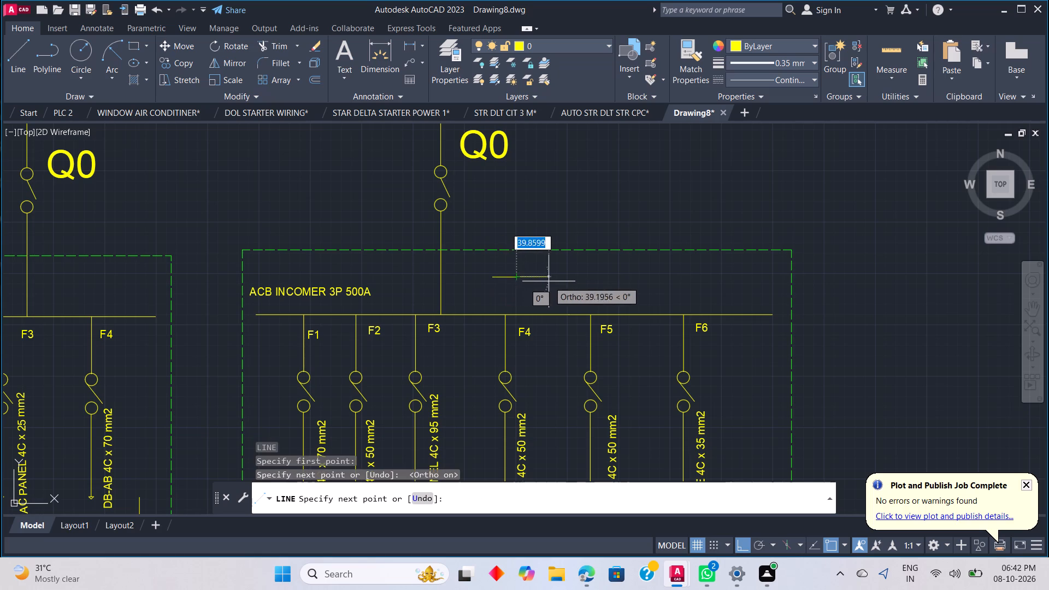
key(Escape)
Draw a rectangle about 49 by 26 units at the right-hand end of the short horizontal line above the 500A busbar.
key(r)
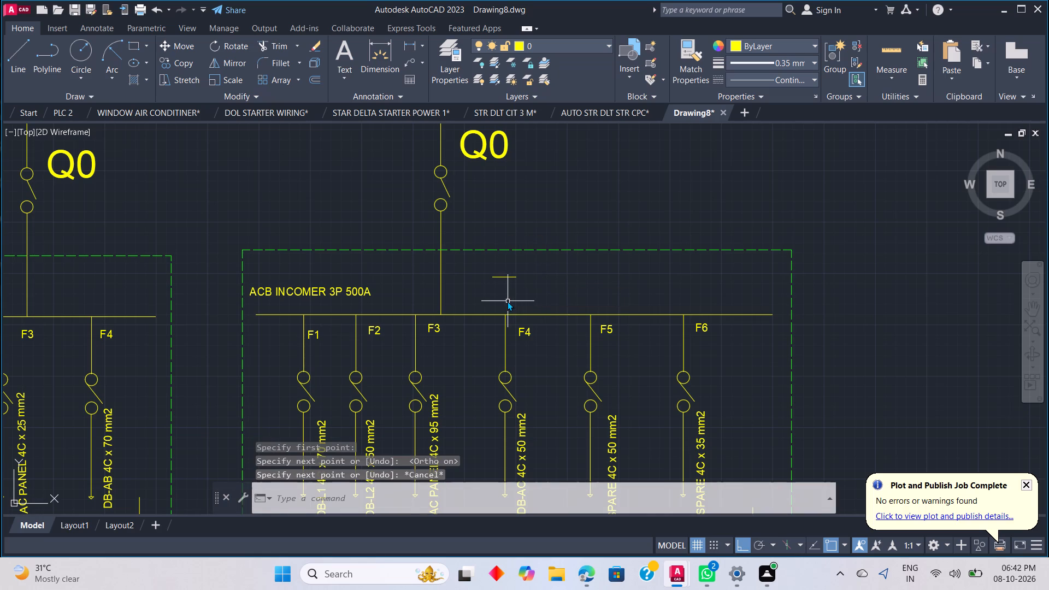
key(e)
text(c)
key(space)
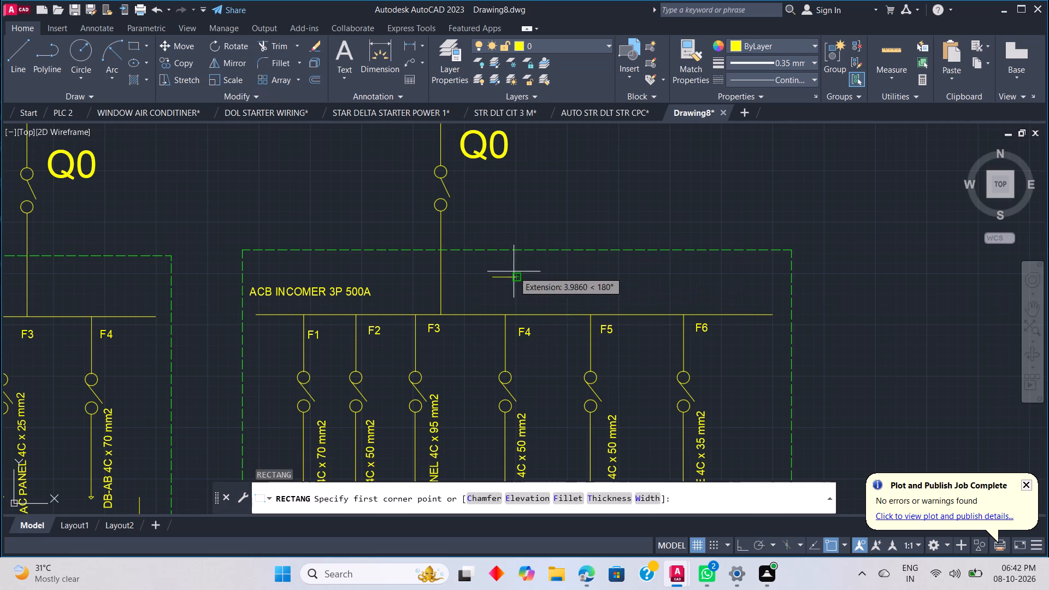
click(515, 266)
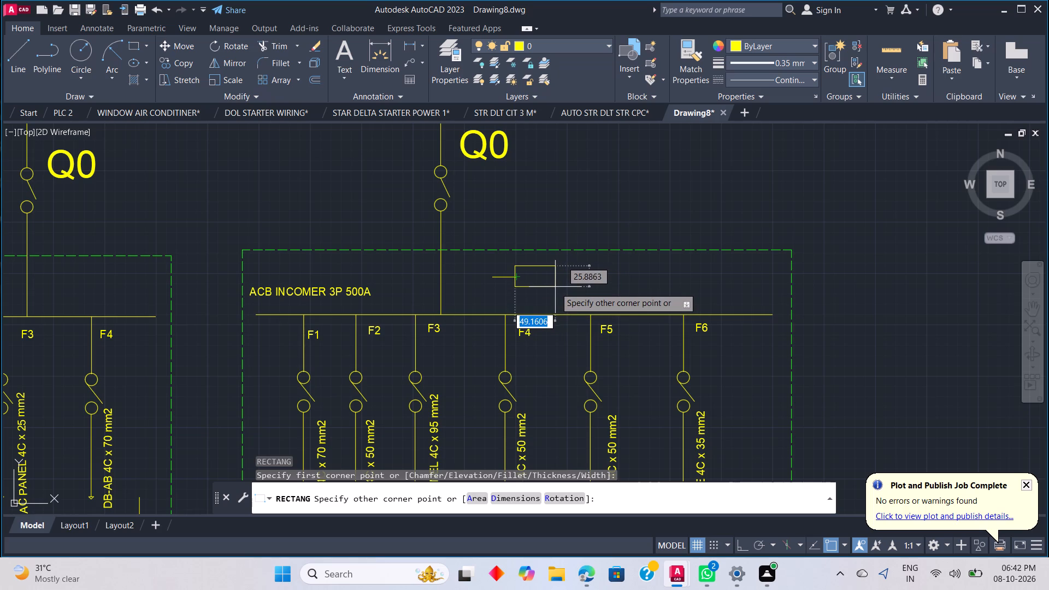
click(555, 288)
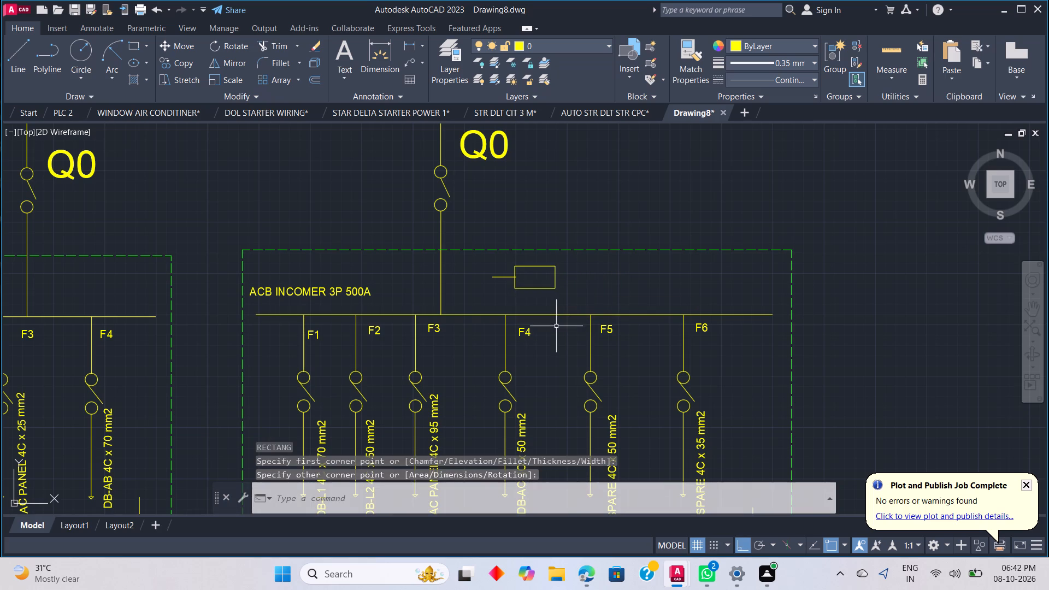
Draw a short horizontal line outward from the midpoint of the small rectangle's right side.
key(l)
key(space)
click(557, 278)
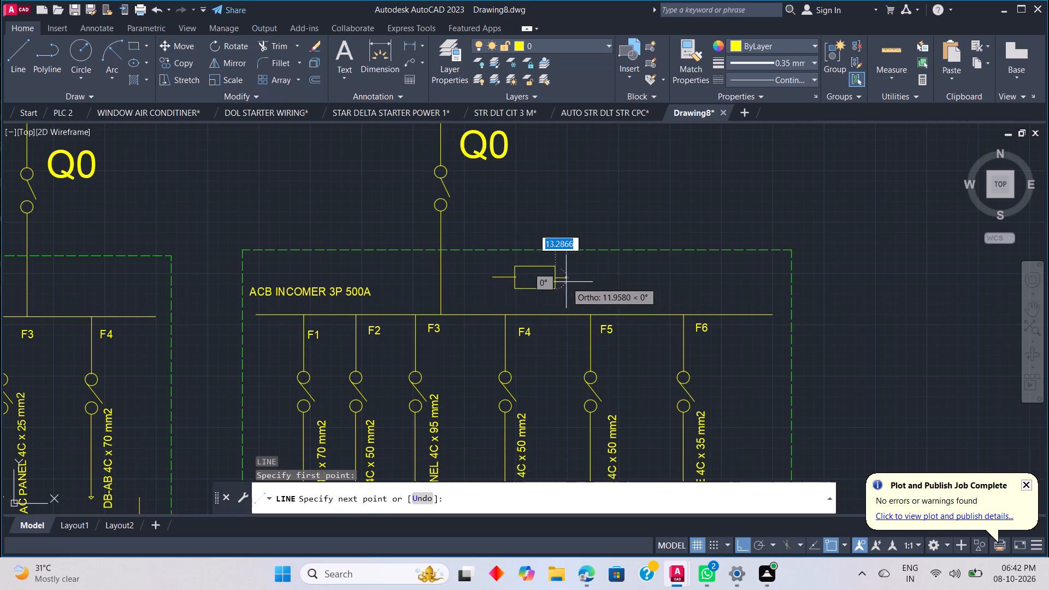
click(571, 281)
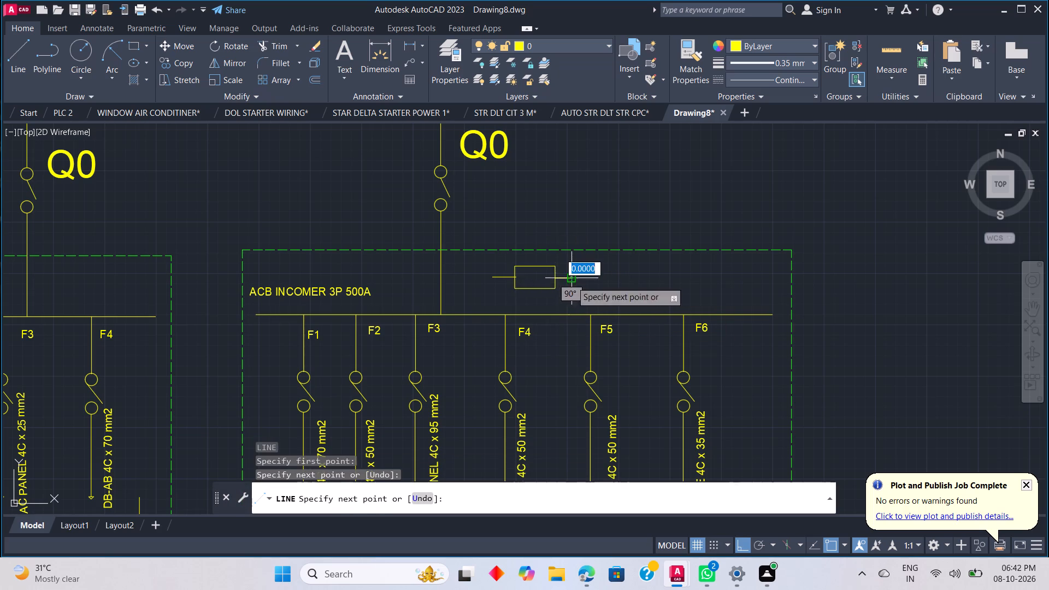
key(Escape)
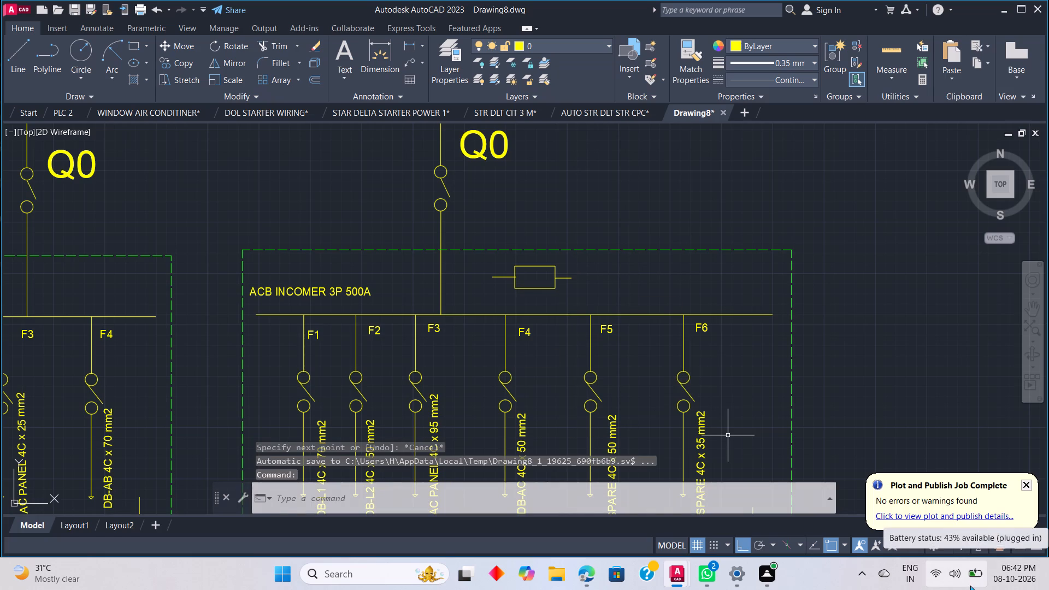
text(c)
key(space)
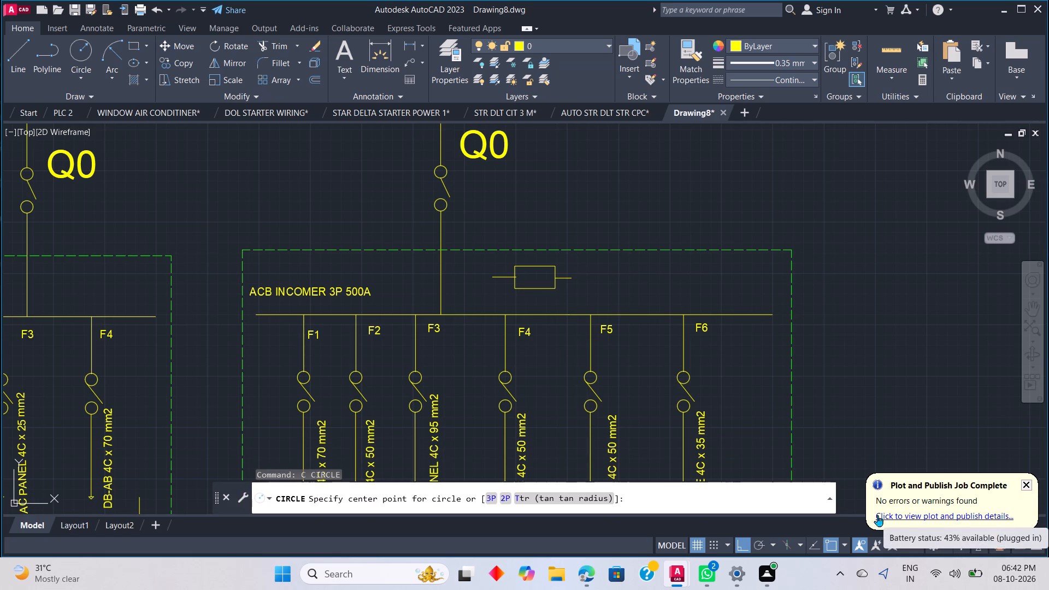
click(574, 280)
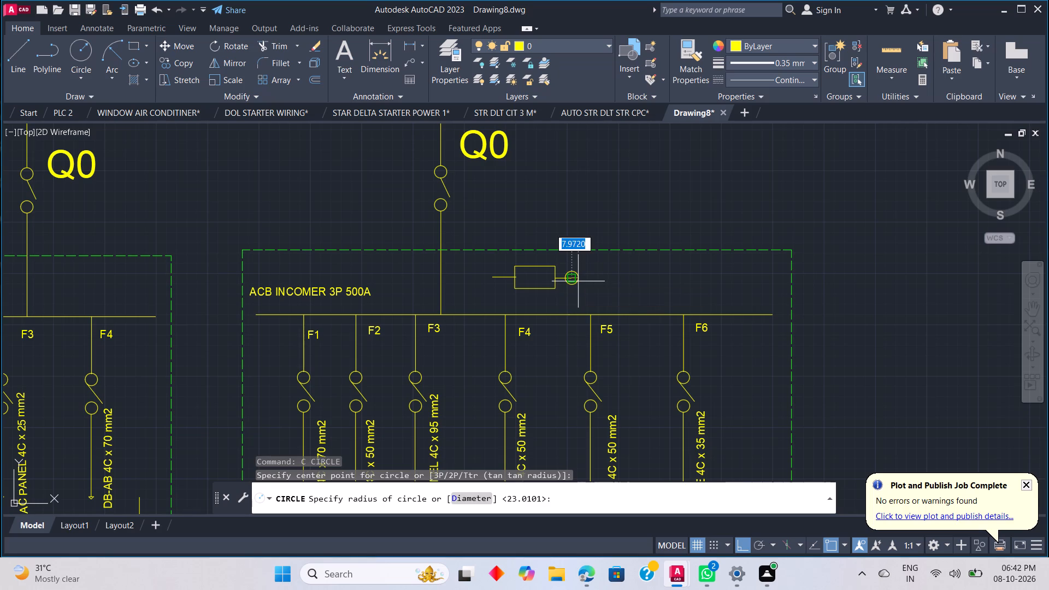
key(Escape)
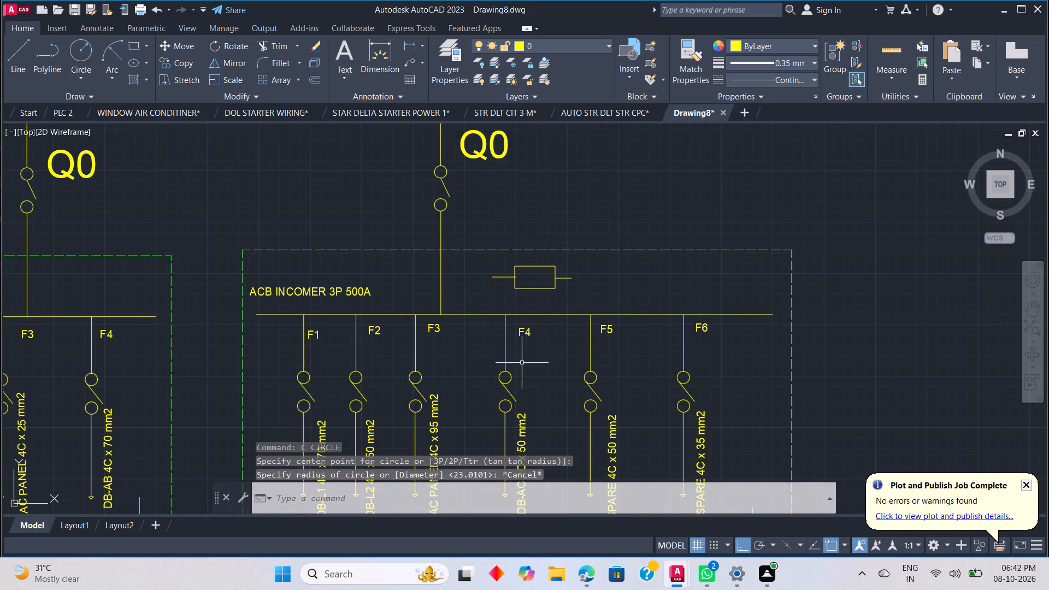
With Ortho off, copy feeder F4's upper breaker circle in the 500A enclosure to the free end of the small rectangle's right-hand line.
click(511, 373)
right_click(515, 374)
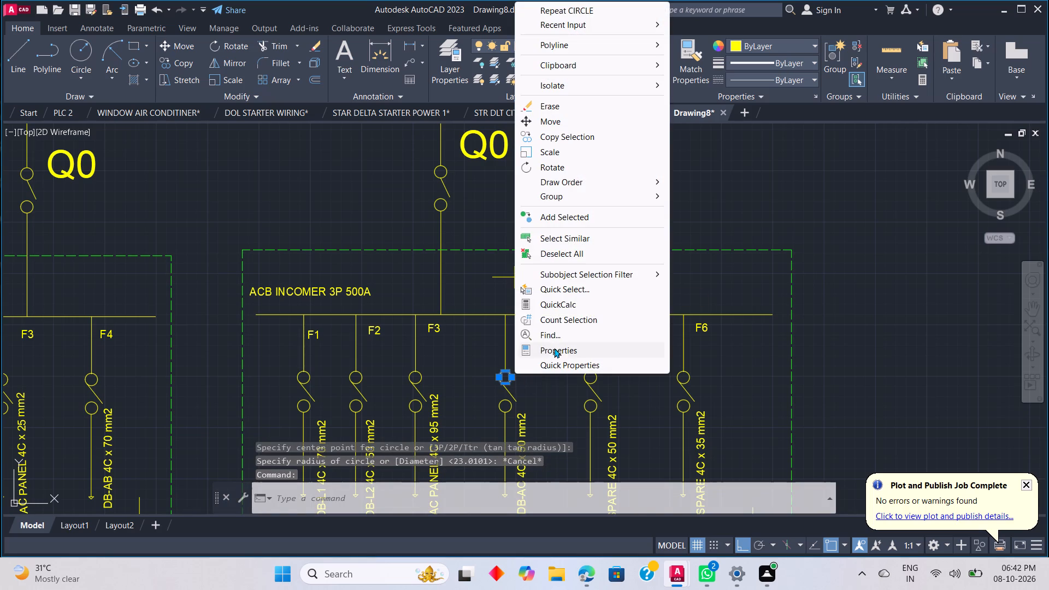
click(568, 131)
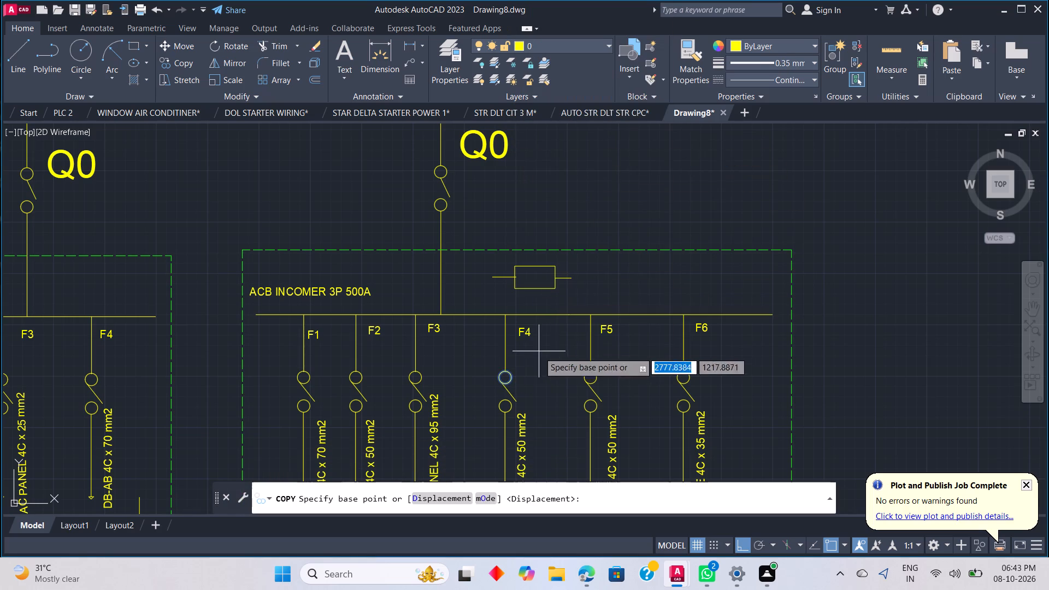
click(740, 545)
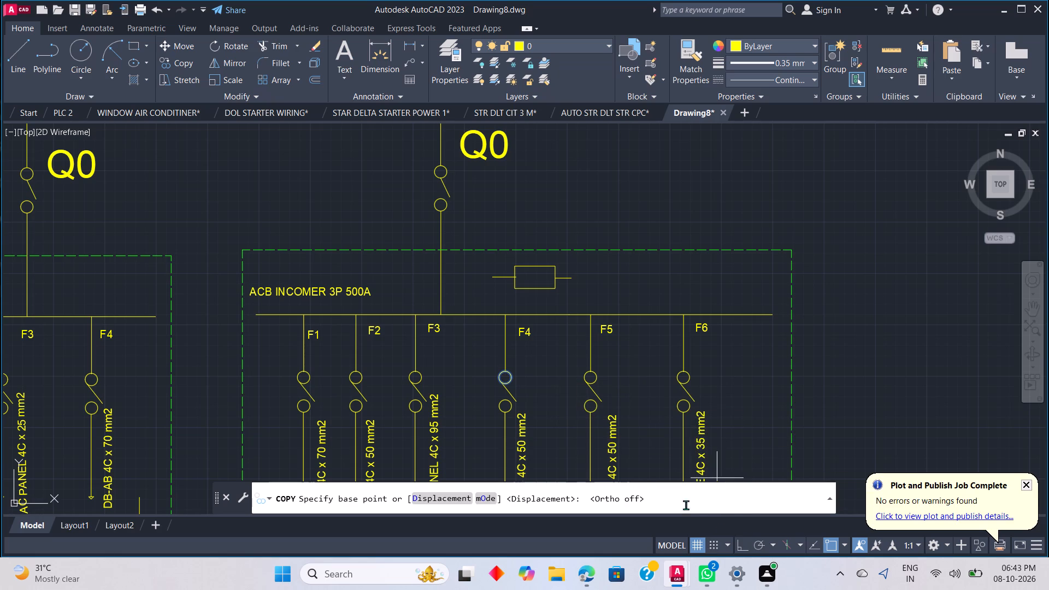
click(509, 378)
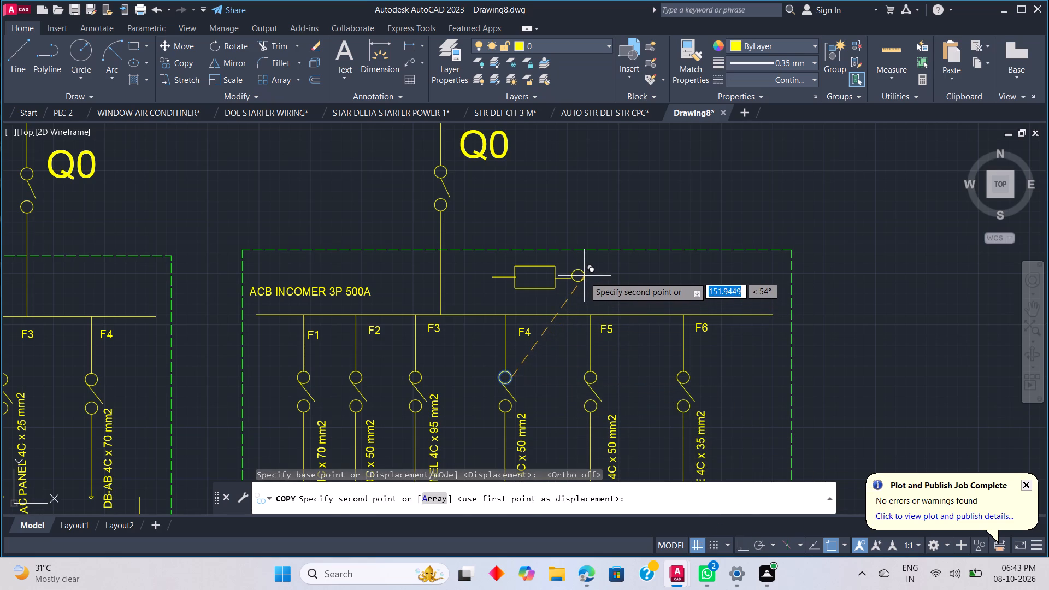
scroll(578, 279, up, 2)
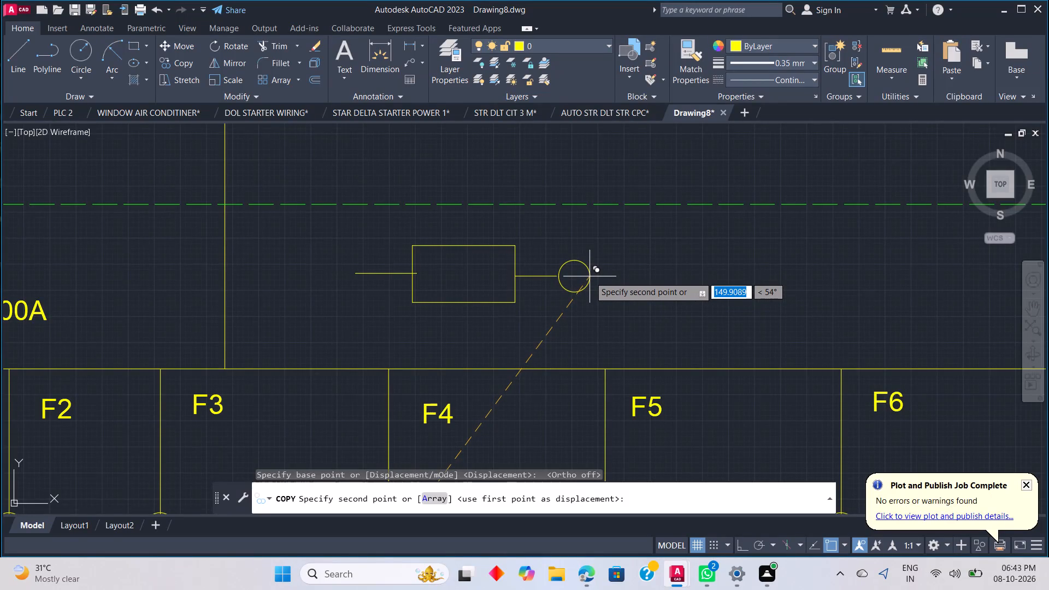
click(587, 276)
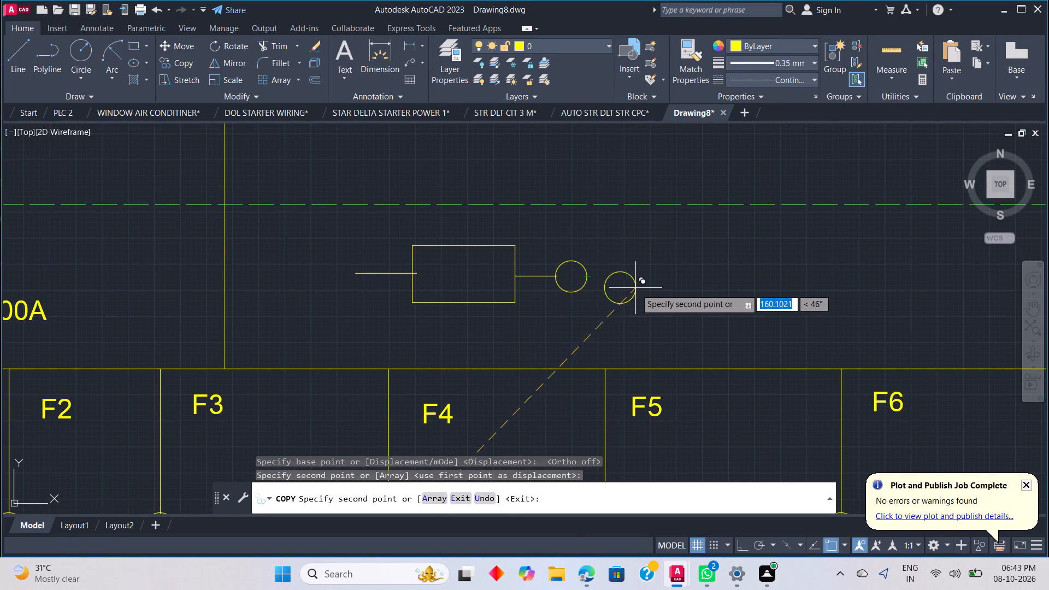
key(Escape)
scroll(588, 307, down, 2)
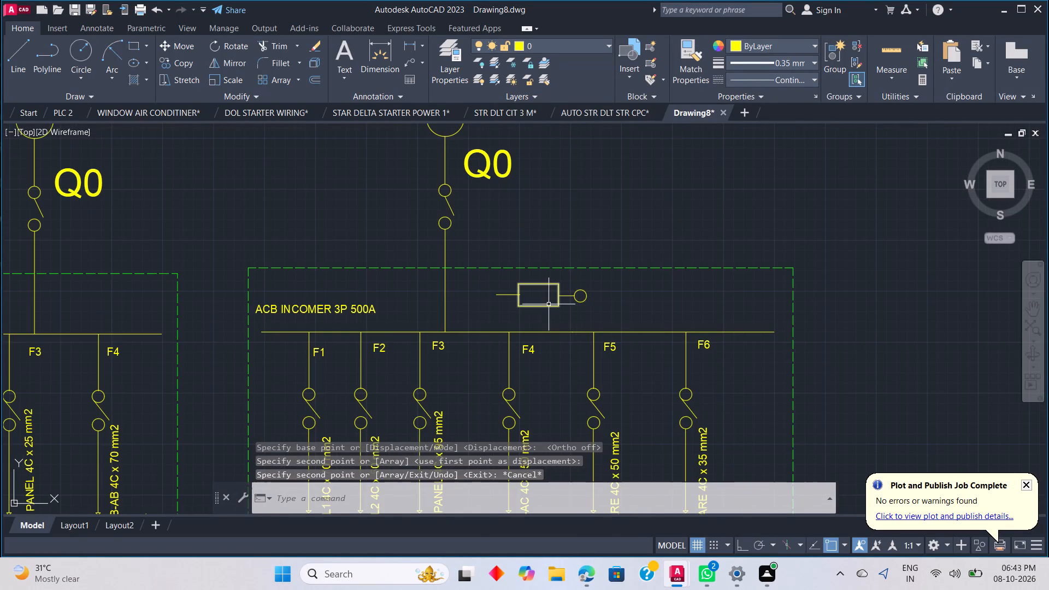
Trim the short horizontal line's overshoot inside the small rectangle above the 500A busbar.
scroll(553, 309, up, 2)
text(trc)
key(BackSpace)
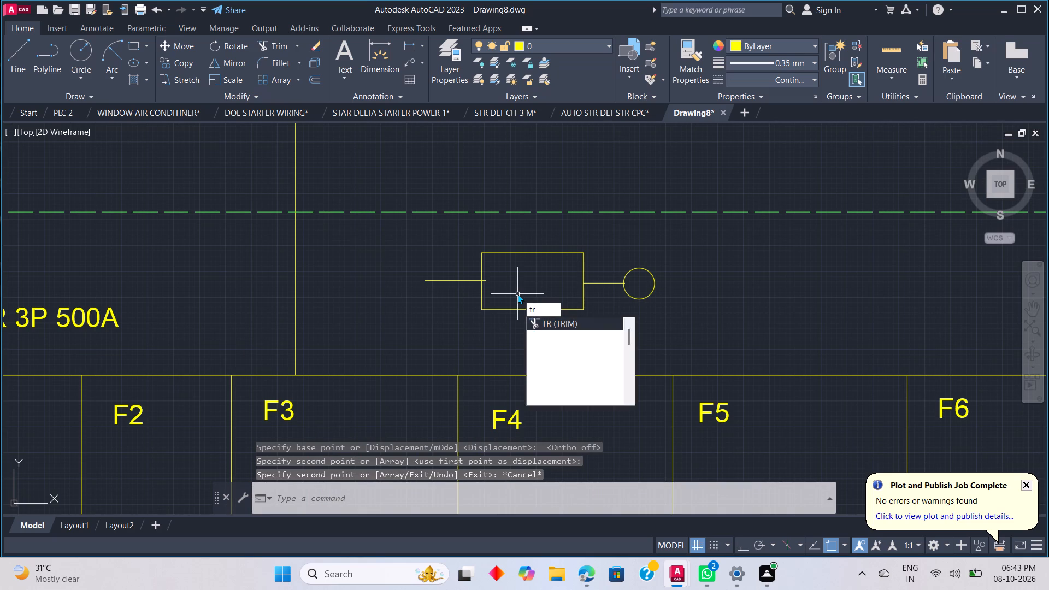
key(space)
scroll(515, 290, up, 1)
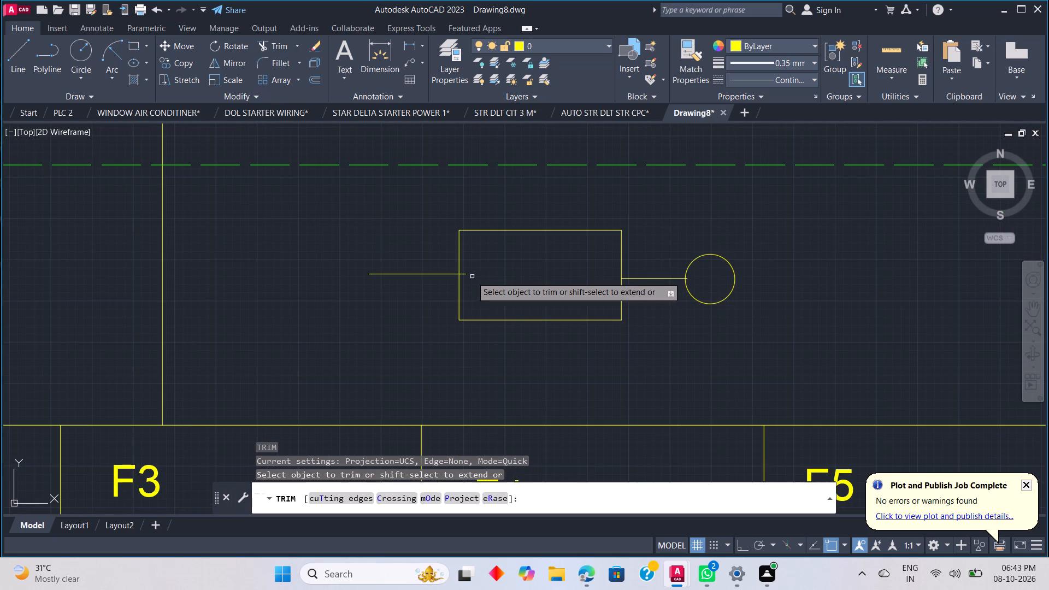
click(464, 274)
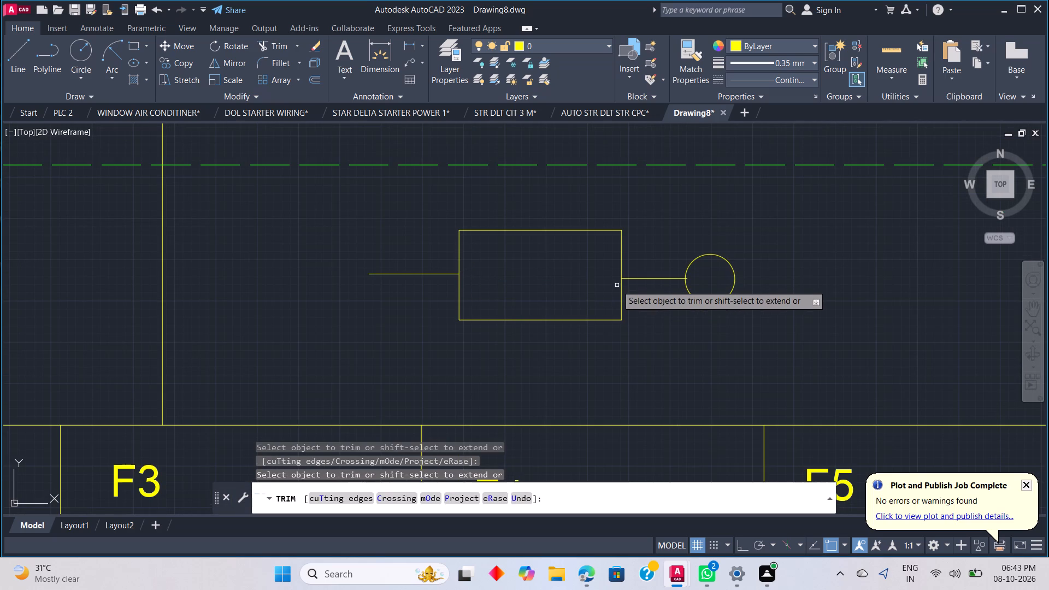
scroll(555, 303, down, 2)
key(Escape)
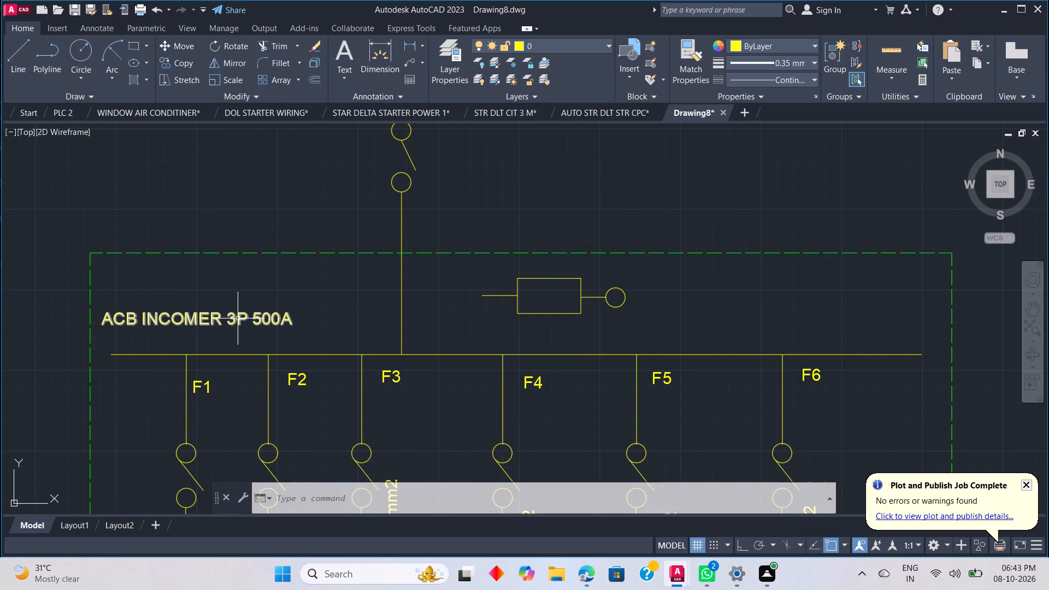
Copy the label ACB INCOMER 3P 500A to four free spots above the 500A enclosure, beside the incomer line.
click(290, 320)
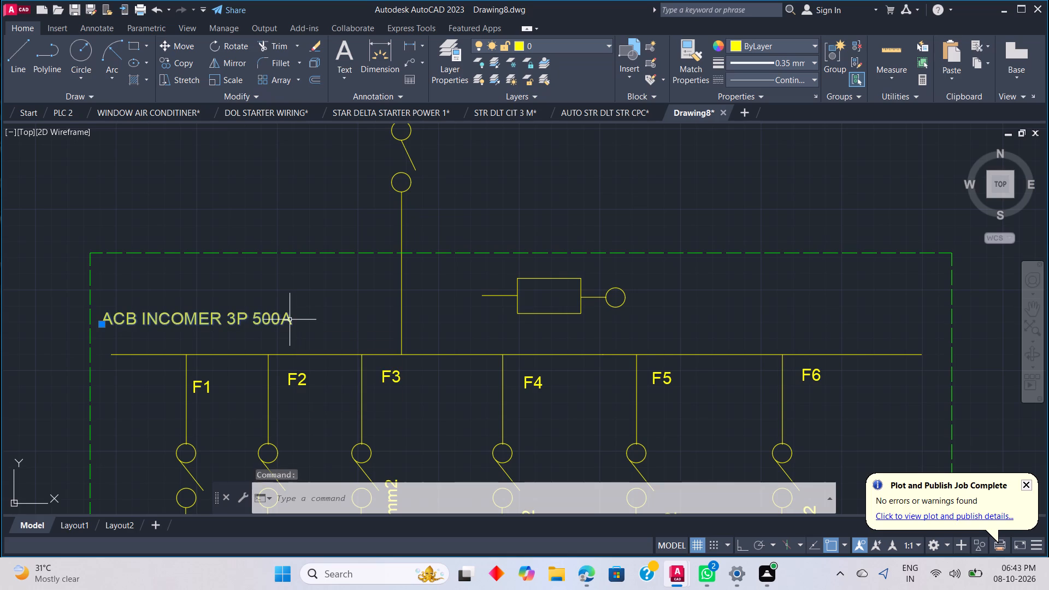
right_click(290, 320)
click(361, 320)
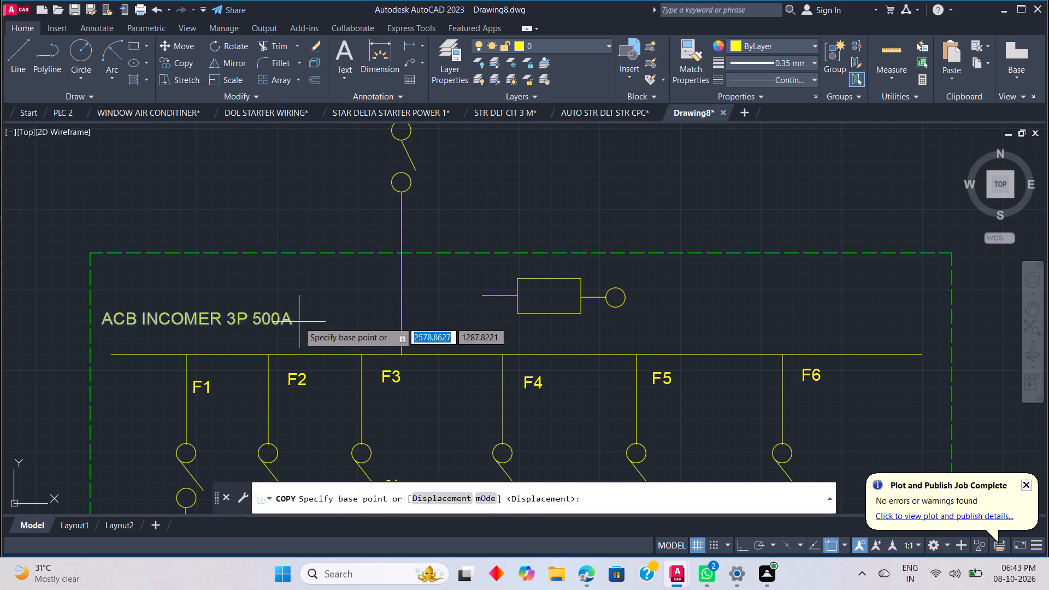
click(291, 320)
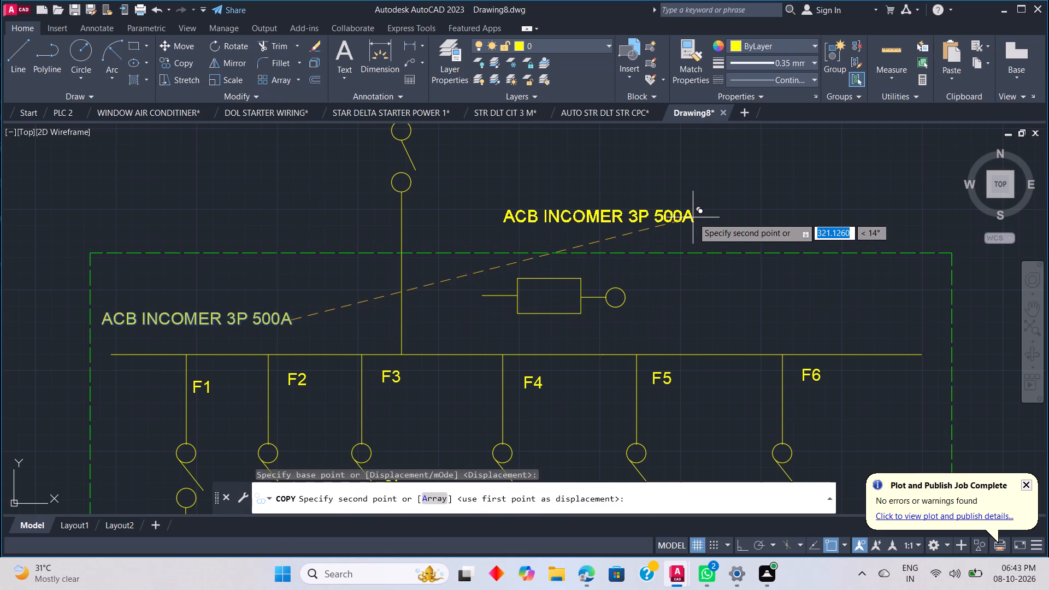
click(666, 205)
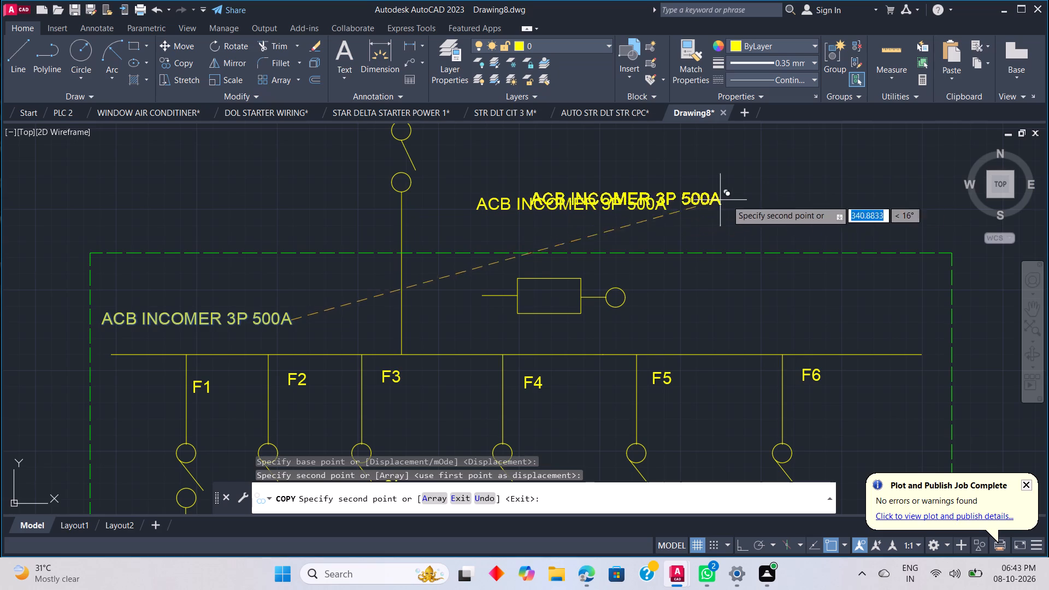
click(864, 193)
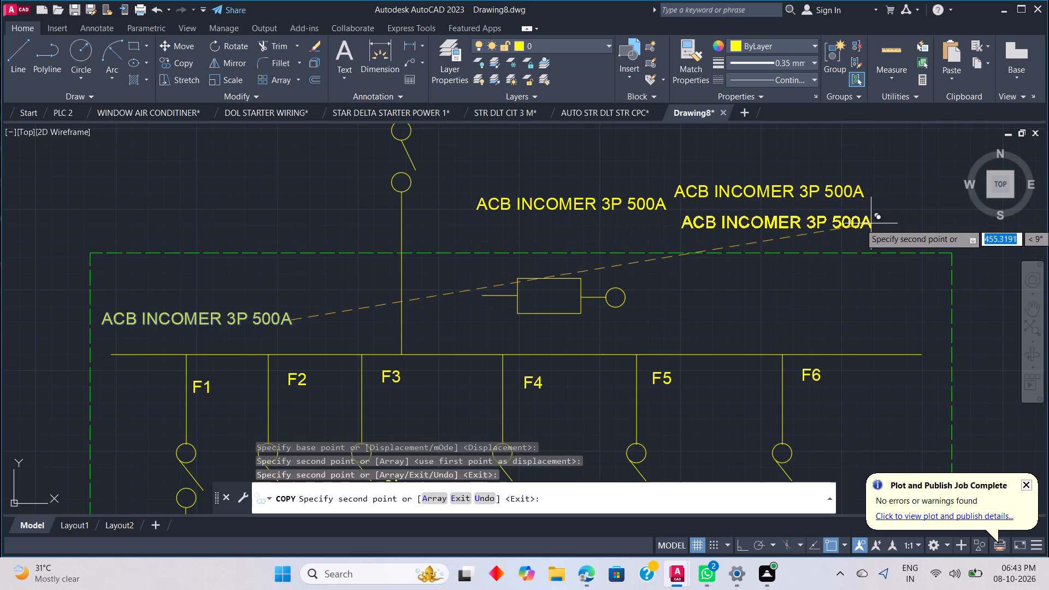
click(871, 223)
click(848, 160)
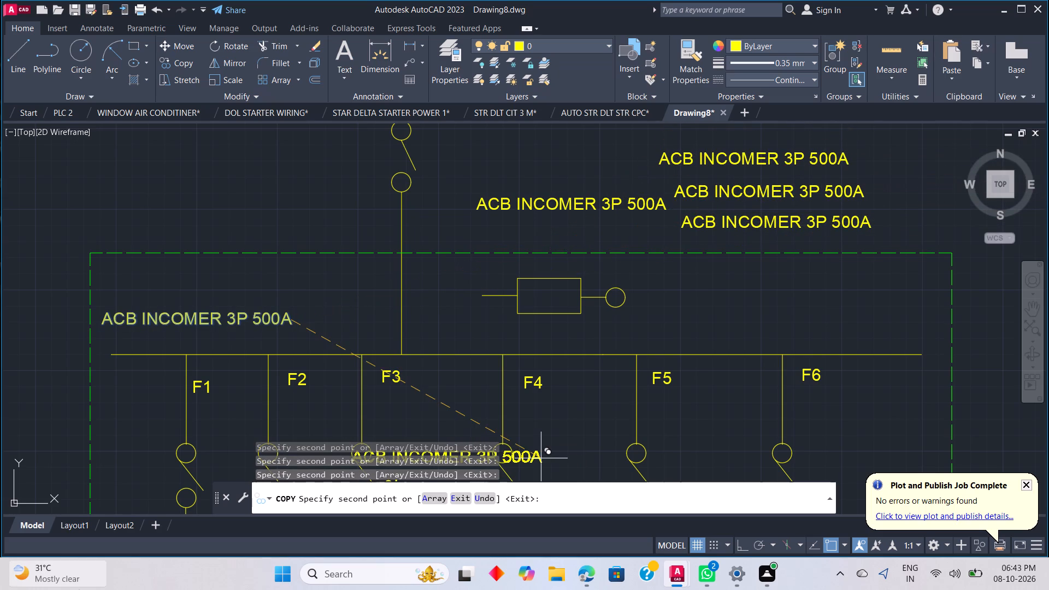
key(Escape)
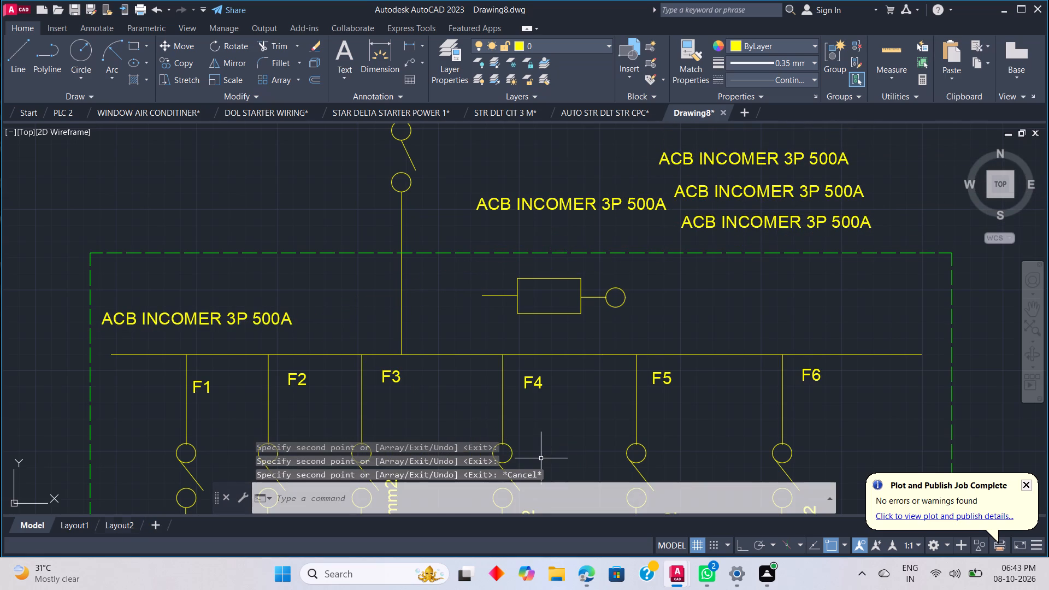
key(Escape)
key(Escape)
key(Escape)
key(Escape)
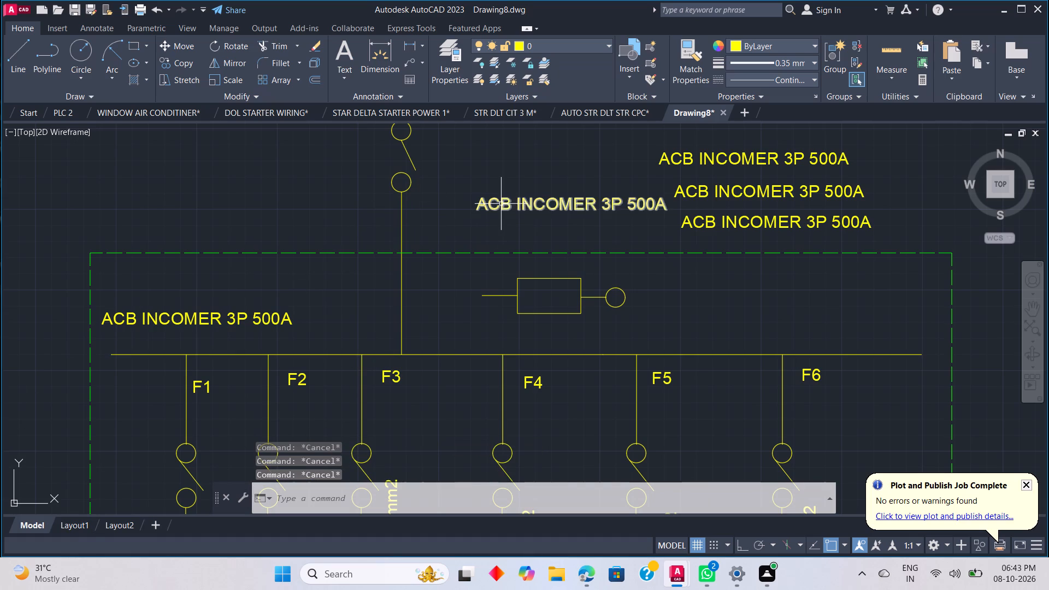
Change the text of the copied label nearest the incomer line to v1.
double_click(499, 205)
click(508, 201)
drag(508, 201, 522, 214)
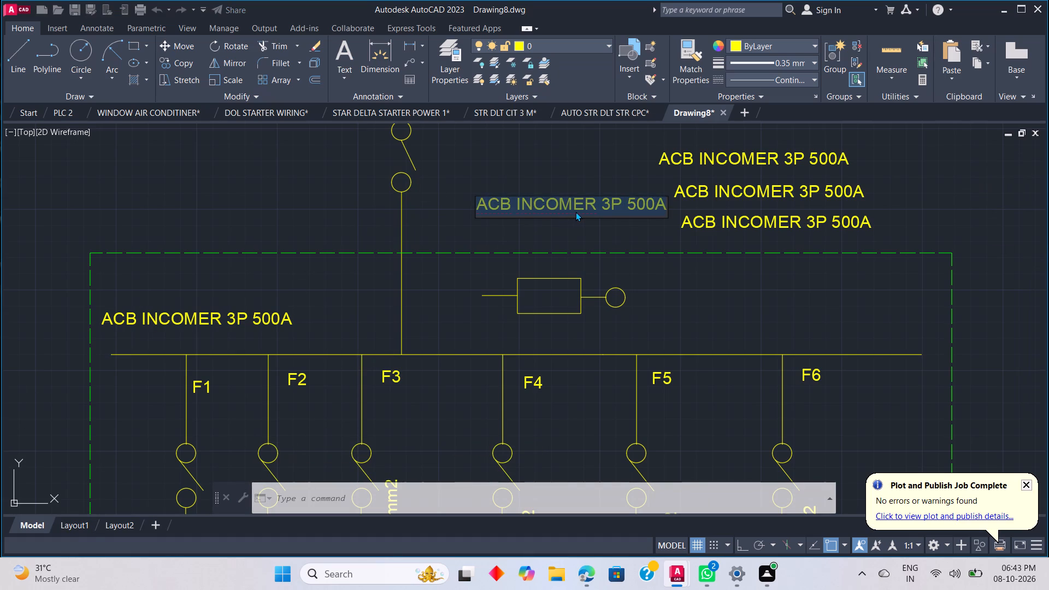
key(BackSpace)
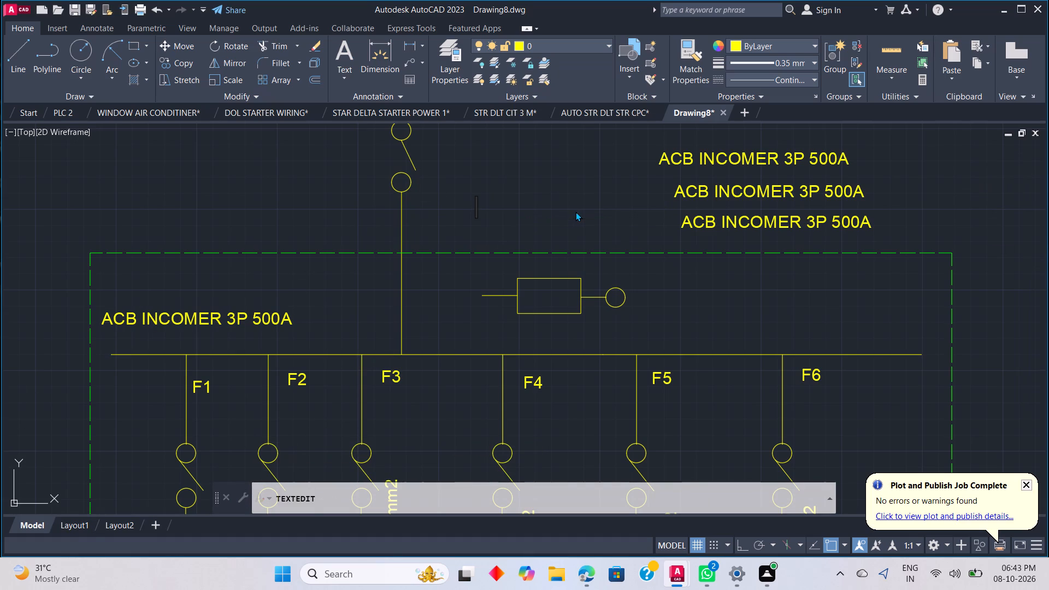
key(m)
key(BackSpace)
key(v)
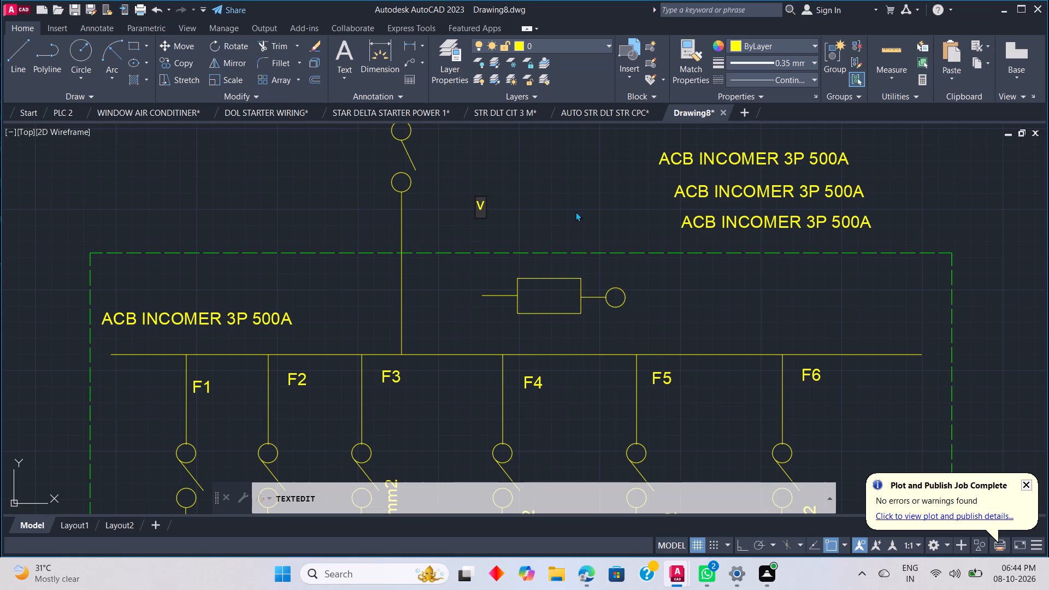
key(1)
click(550, 227)
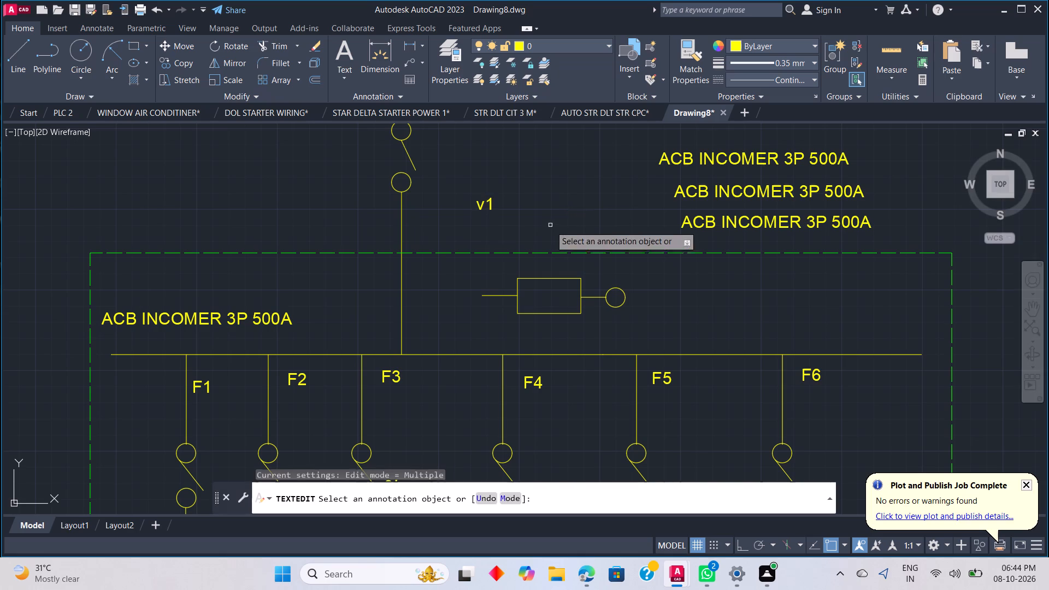
click(488, 209)
key(Escape)
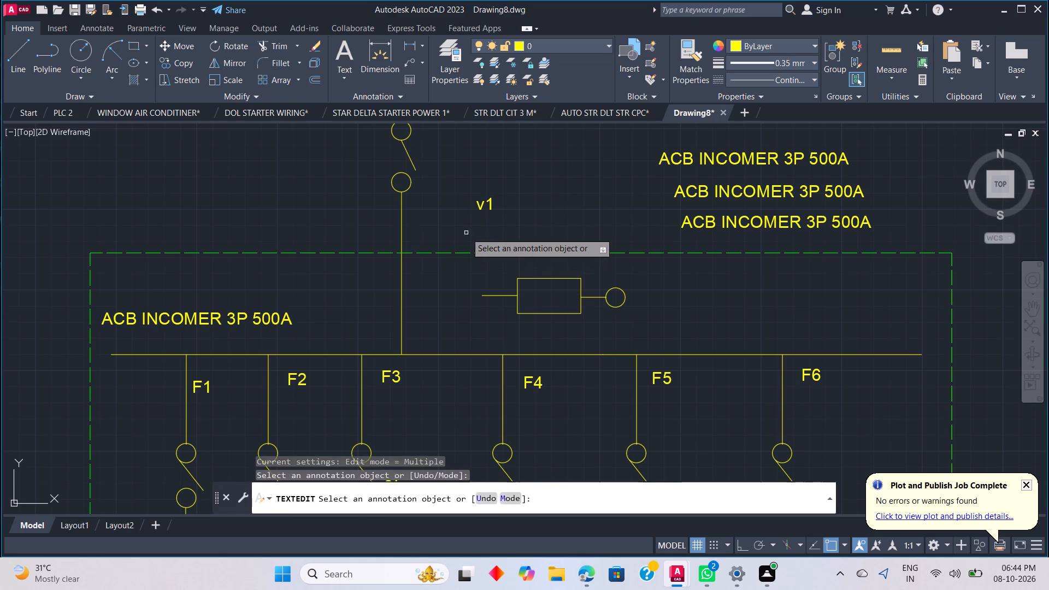
key(Escape)
key(Escape)
Move the v1 label inside the small rectangle above the 500A busbar.
click(476, 204)
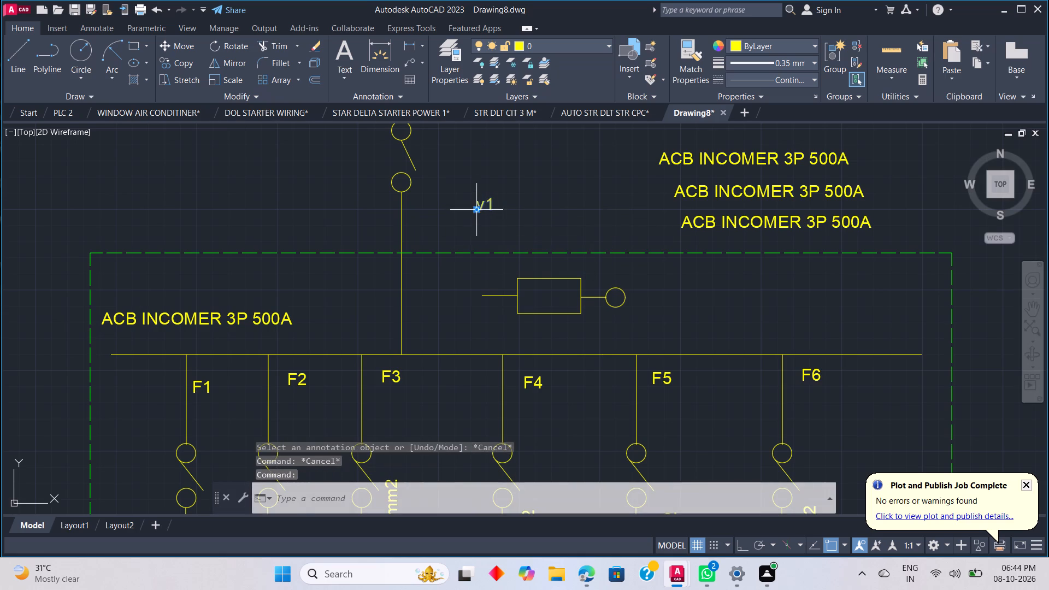
click(476, 211)
click(539, 295)
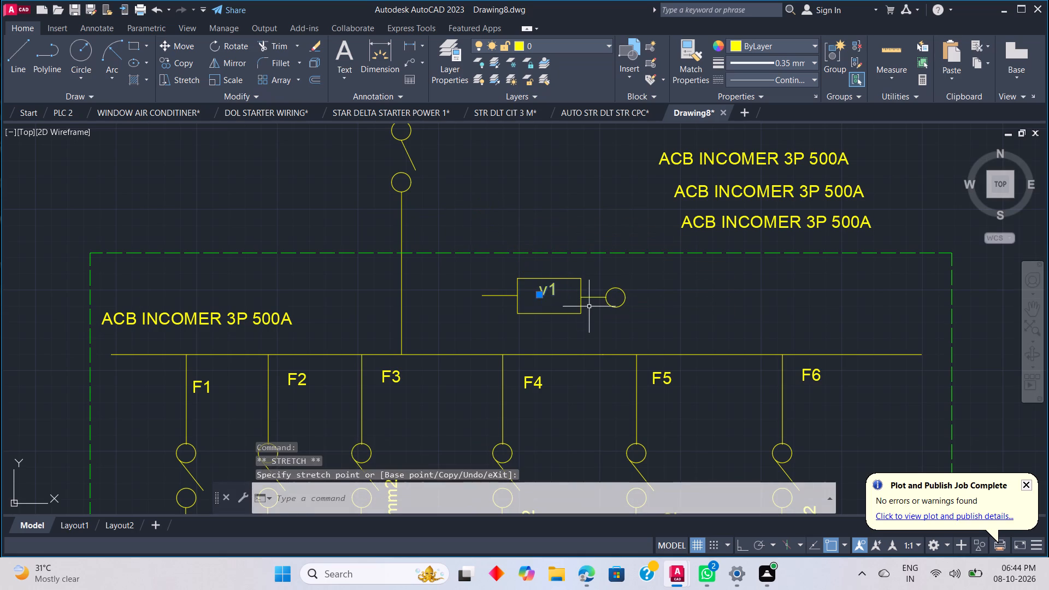
key(Escape)
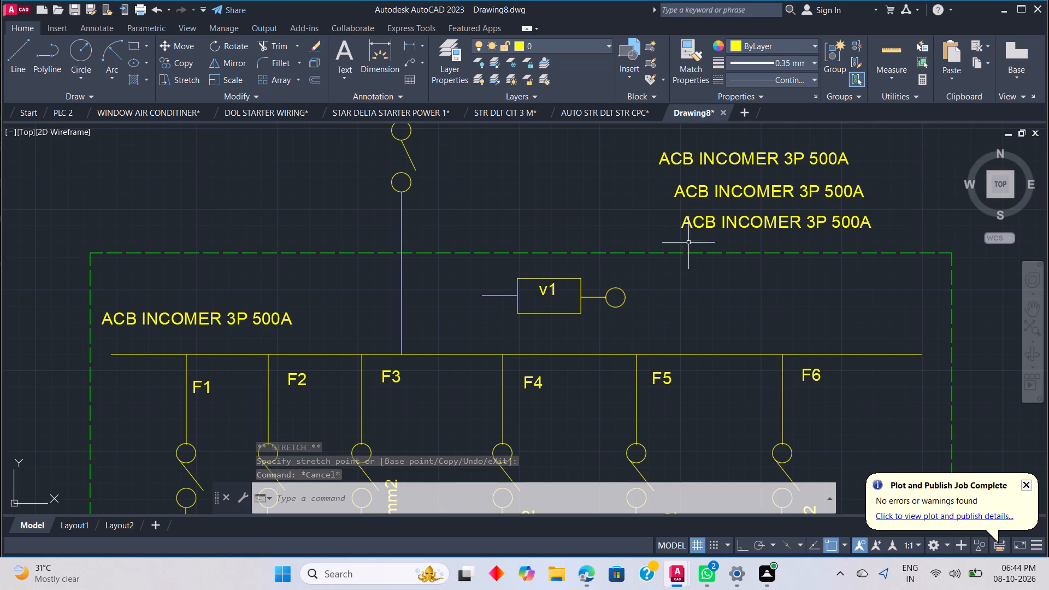
Change the text of the lowest copied ACB INCOMER label above the 500A enclosure to A.
click(685, 225)
double_click(709, 223)
click(715, 224)
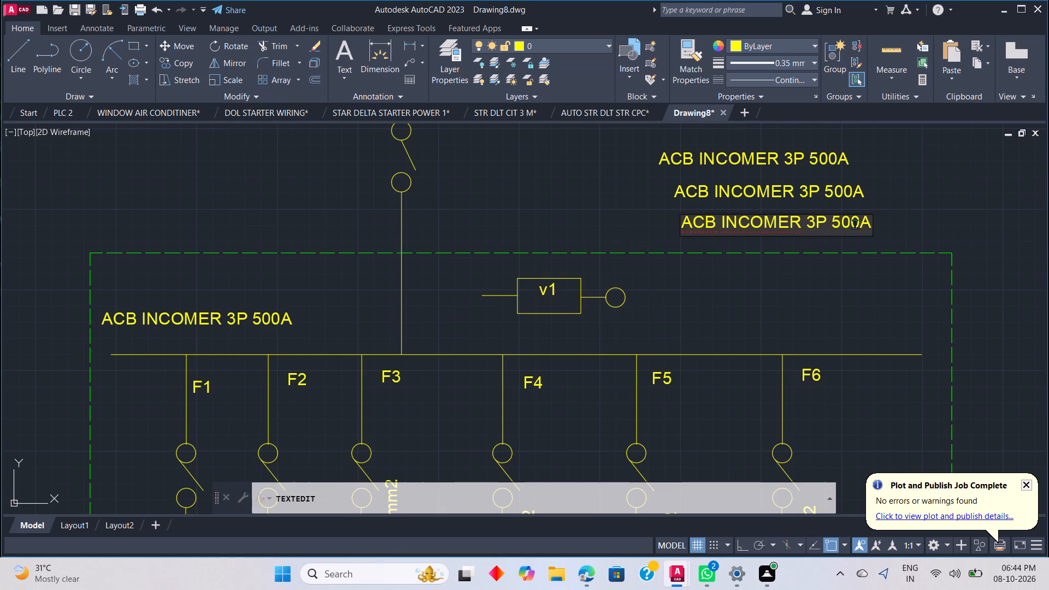
click(869, 220)
key(BackSpace)
key(BackSpace)
key(BackSpace)
key(BackSpace)
key(BackSpace)
key(BackSpace)
key(BackSpace)
key(BackSpace)
key(BackSpace)
key(BackSpace)
key(BackSpace)
key(BackSpace)
key(BackSpace)
key(BackSpace)
key(BackSpace)
key(BackSpace)
key(BackSpace)
key(BackSpace)
key(BackSpace)
key(BackSpace)
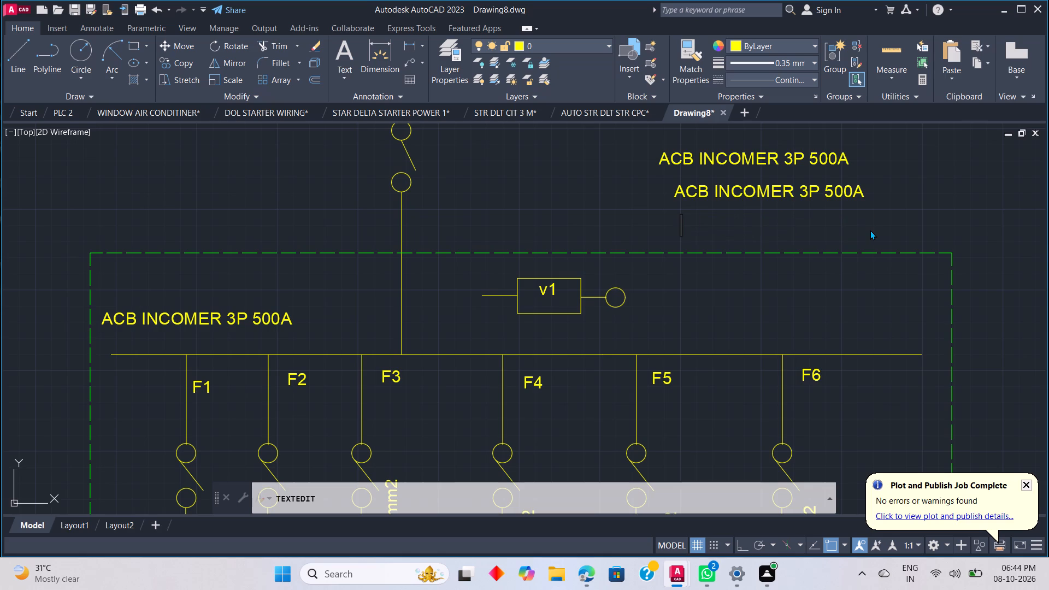
key(a)
key(BackSpace)
click(738, 311)
click(691, 221)
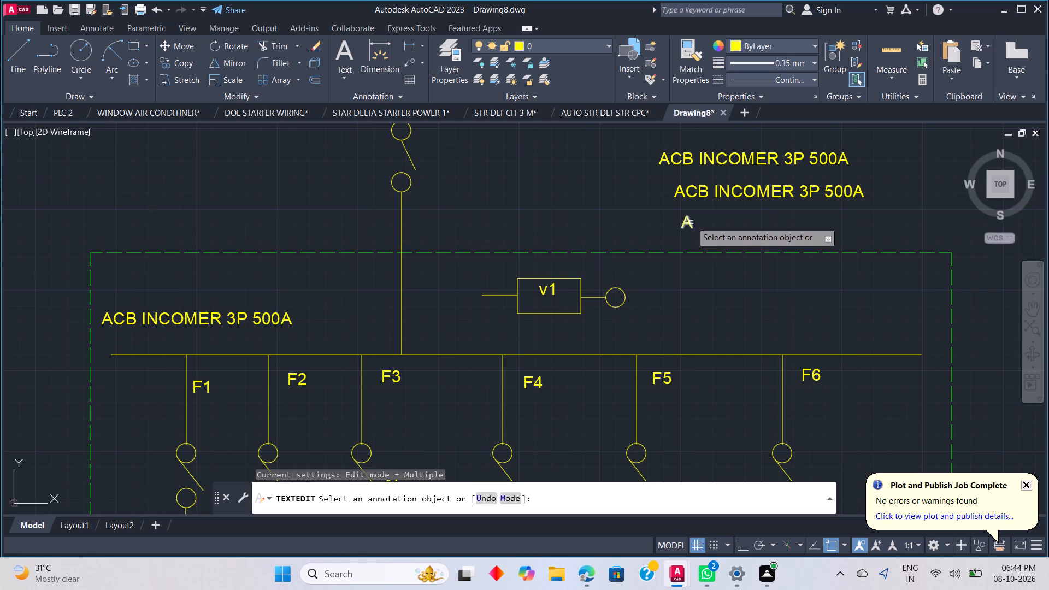
key(Escape)
key(Escape)
key(Escape)
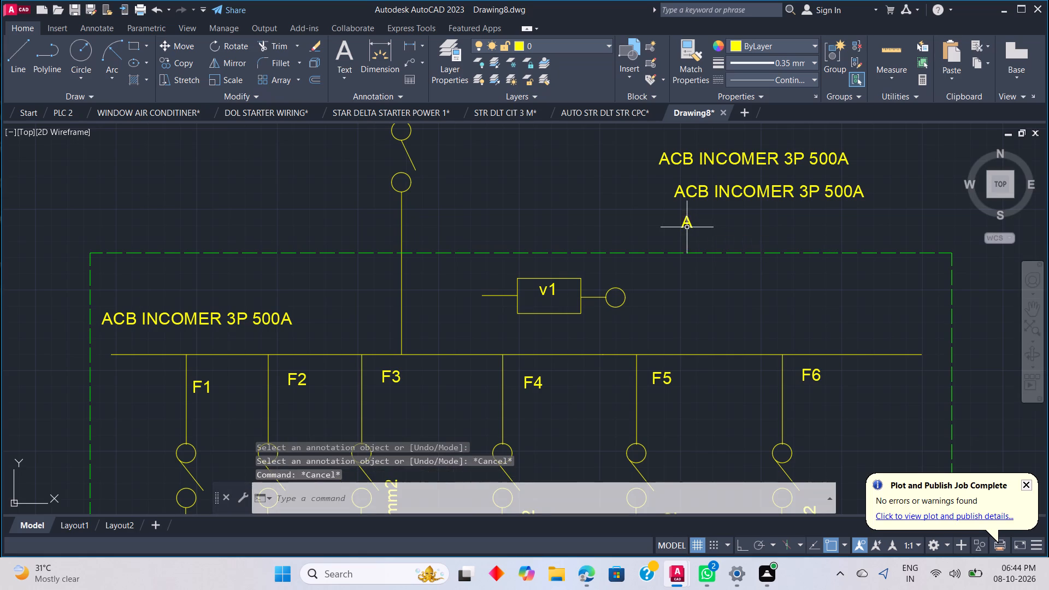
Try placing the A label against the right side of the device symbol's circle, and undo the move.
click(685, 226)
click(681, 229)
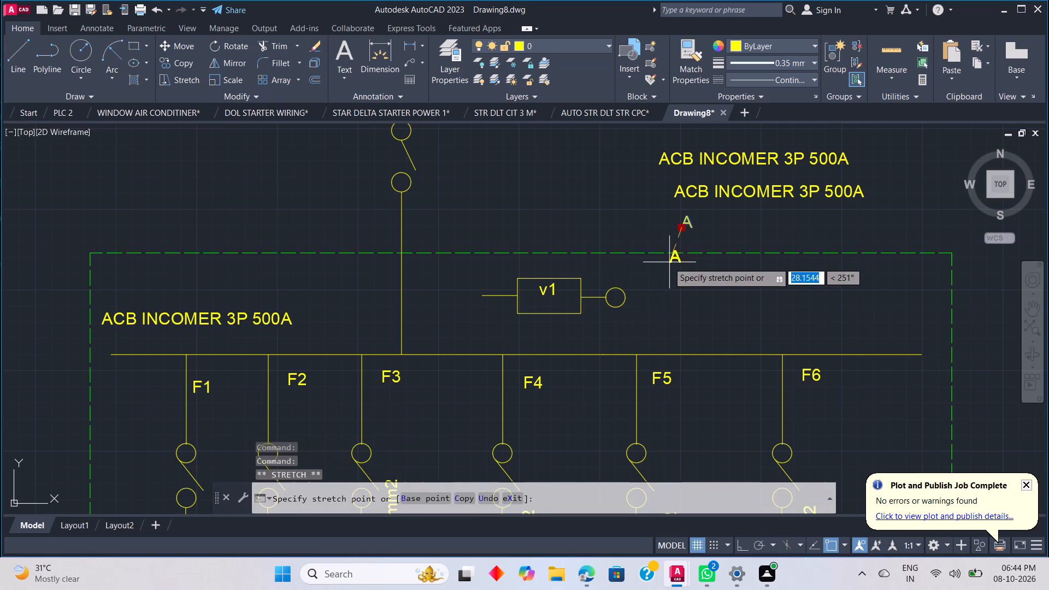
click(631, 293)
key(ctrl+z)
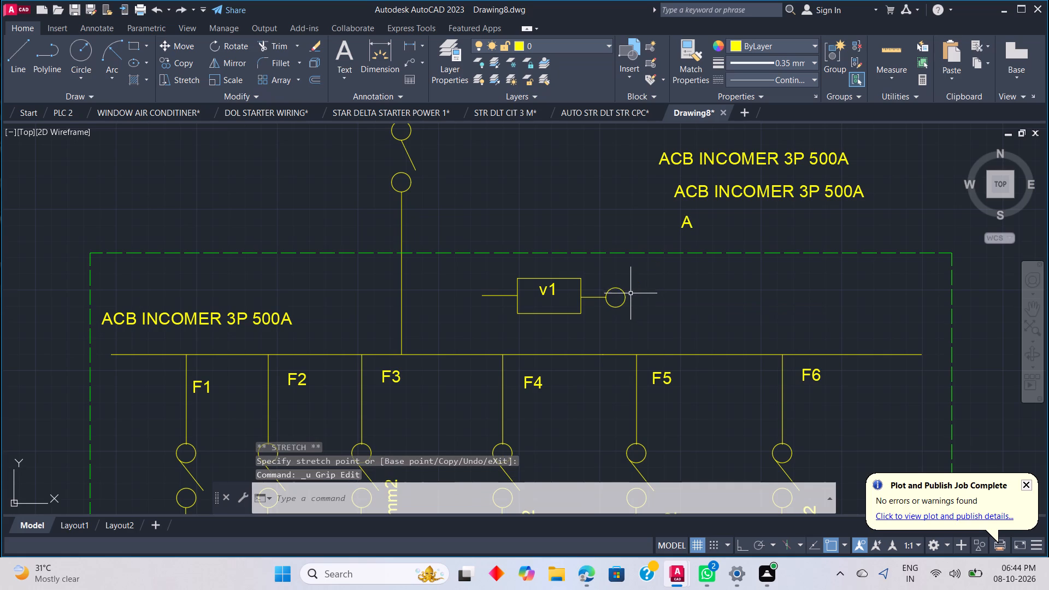
Move the A label just to the right of the device symbol's circle, leaving a small gap.
click(681, 226)
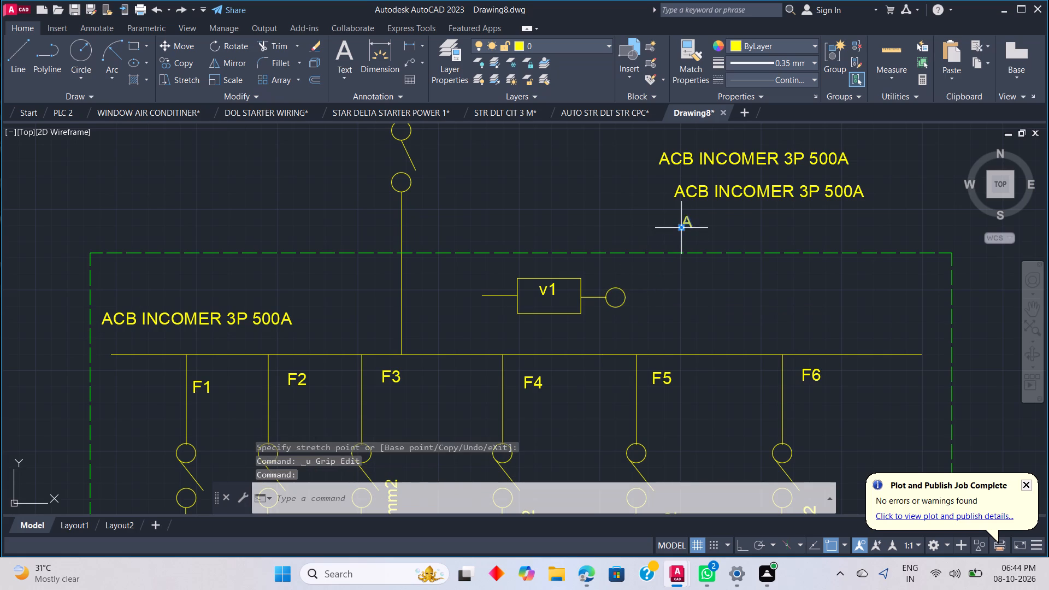
click(680, 227)
scroll(635, 290, up, 2)
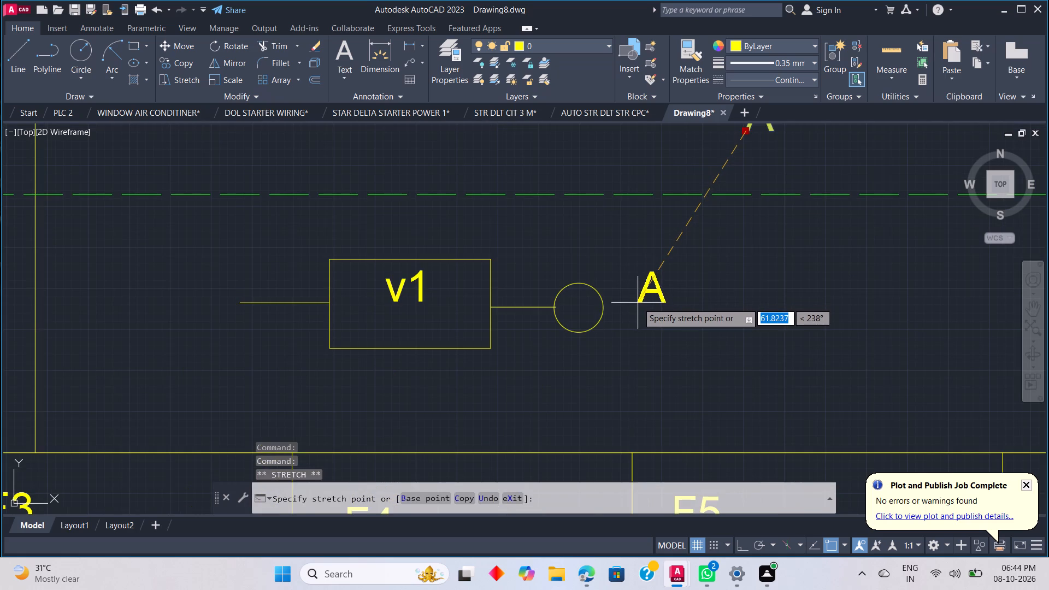
click(623, 310)
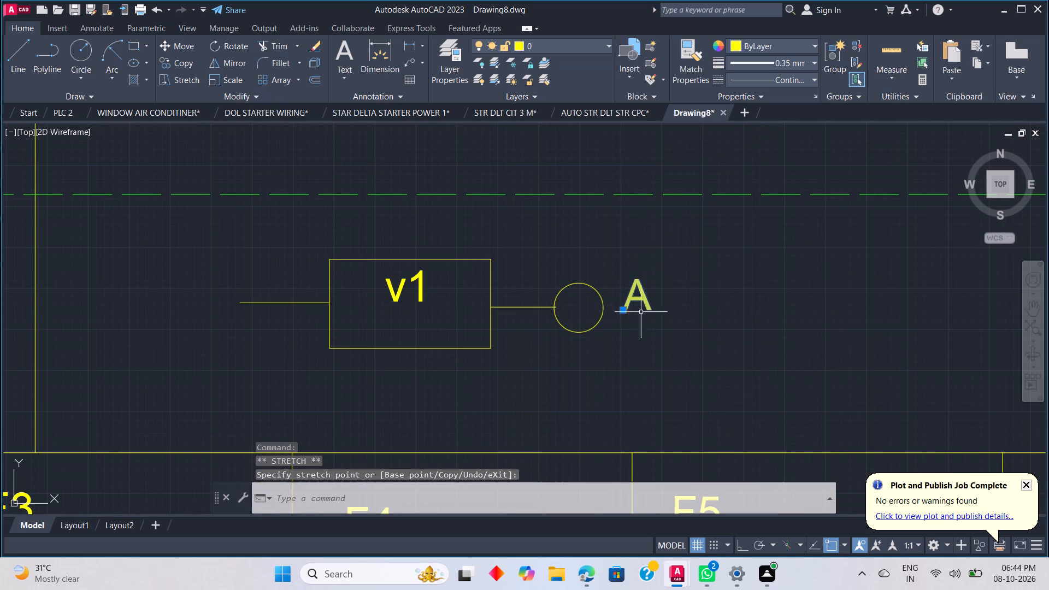
key(Escape)
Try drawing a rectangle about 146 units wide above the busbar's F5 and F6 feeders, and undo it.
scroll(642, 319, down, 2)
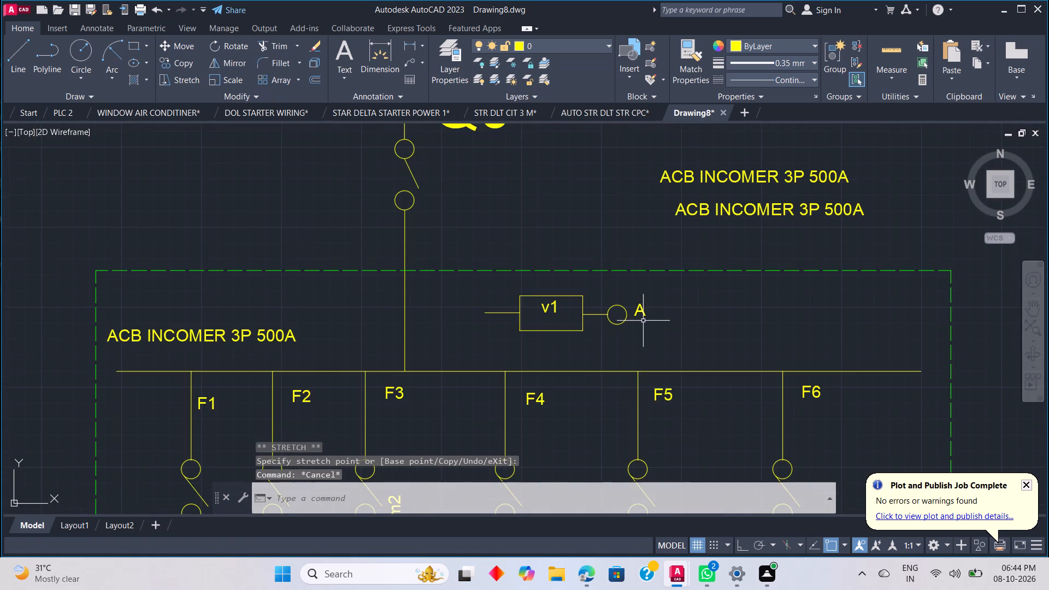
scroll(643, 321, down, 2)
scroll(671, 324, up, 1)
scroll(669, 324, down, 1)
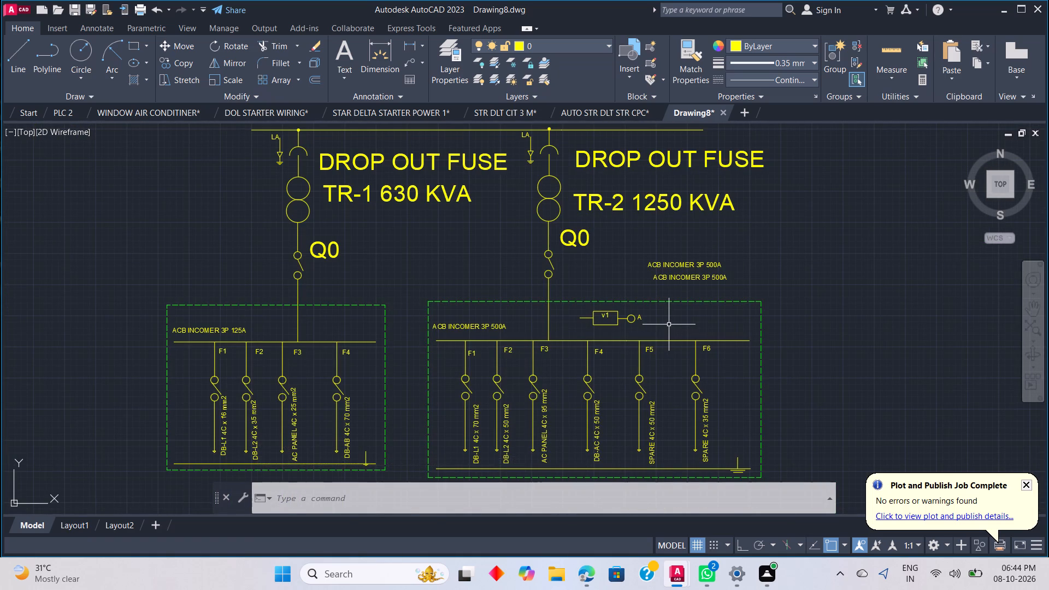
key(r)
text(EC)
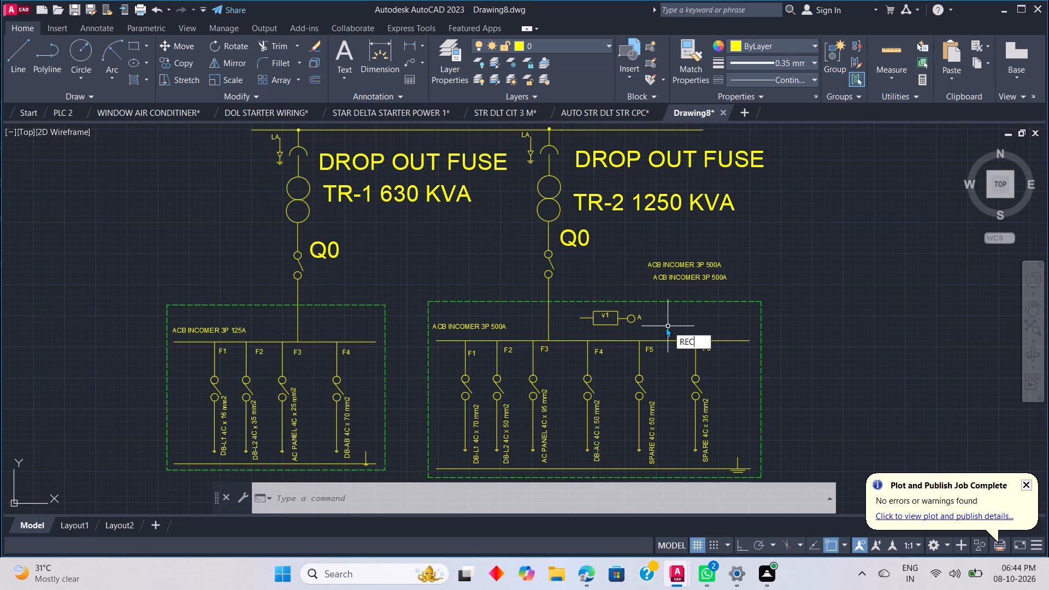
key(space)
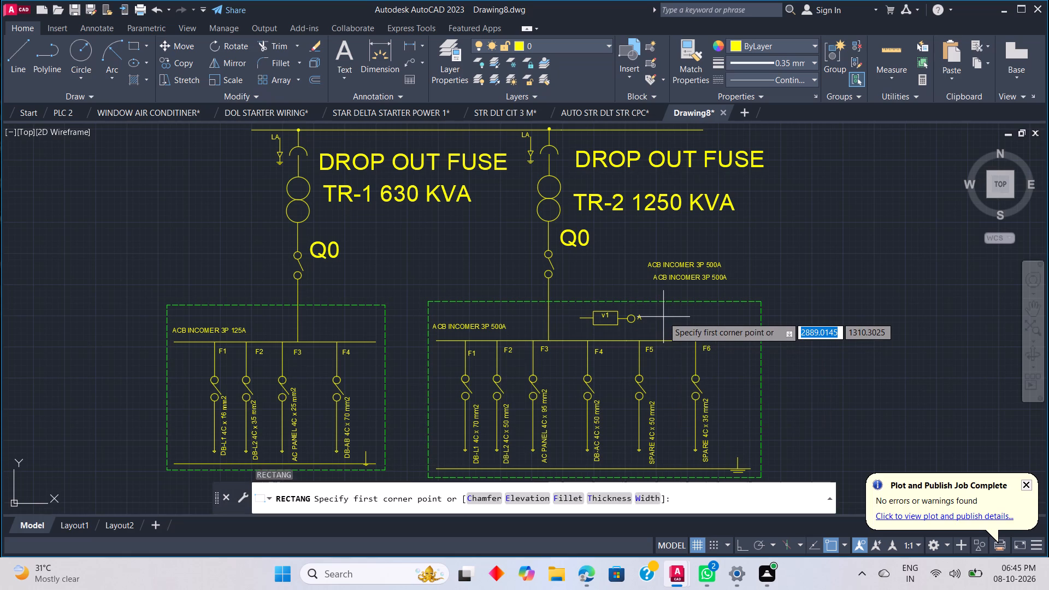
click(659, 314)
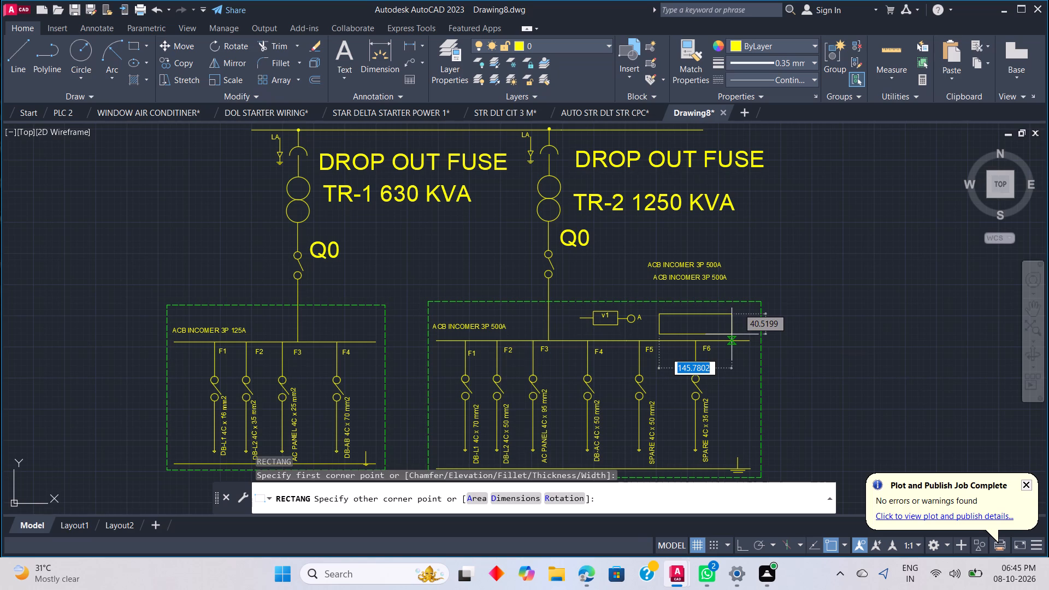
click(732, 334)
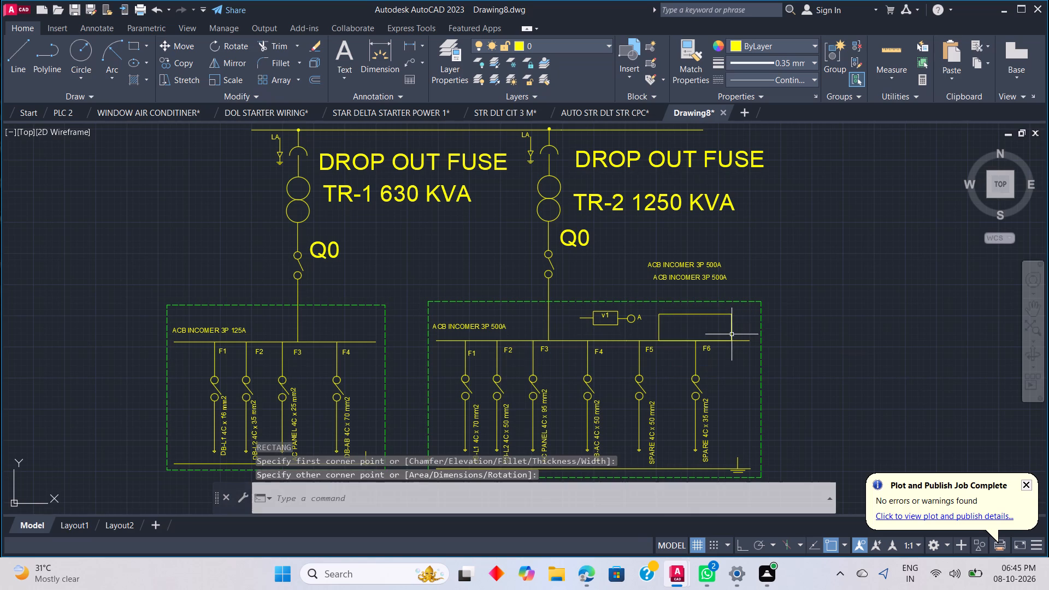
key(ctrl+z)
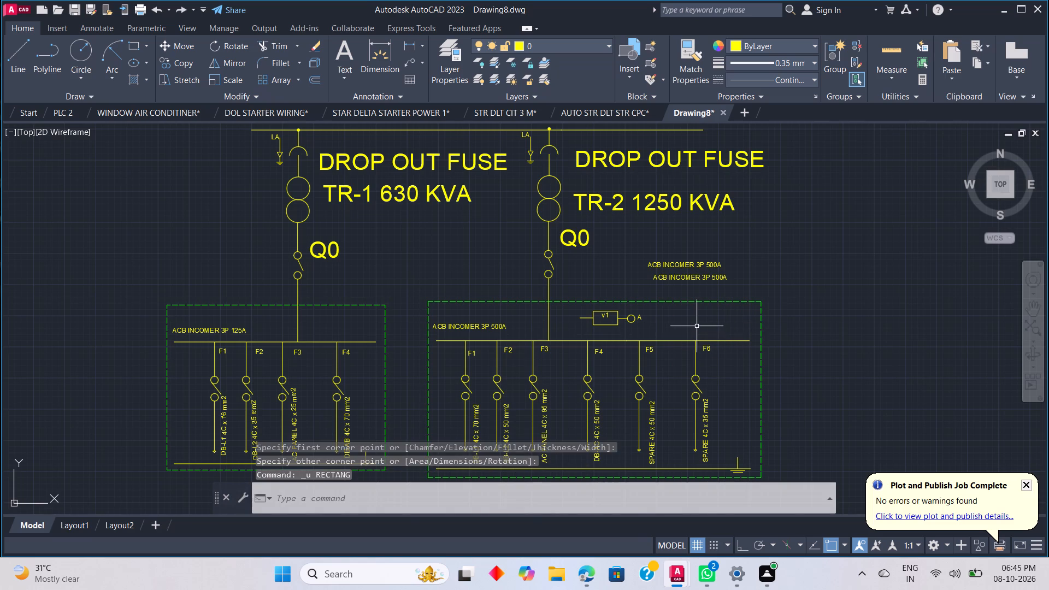
Draw a wide rectangle beside the A label, above the F5 and F6 feeders, leaving a gap to the 500A busbar.
key(r)
key(e)
key(c)
key(space)
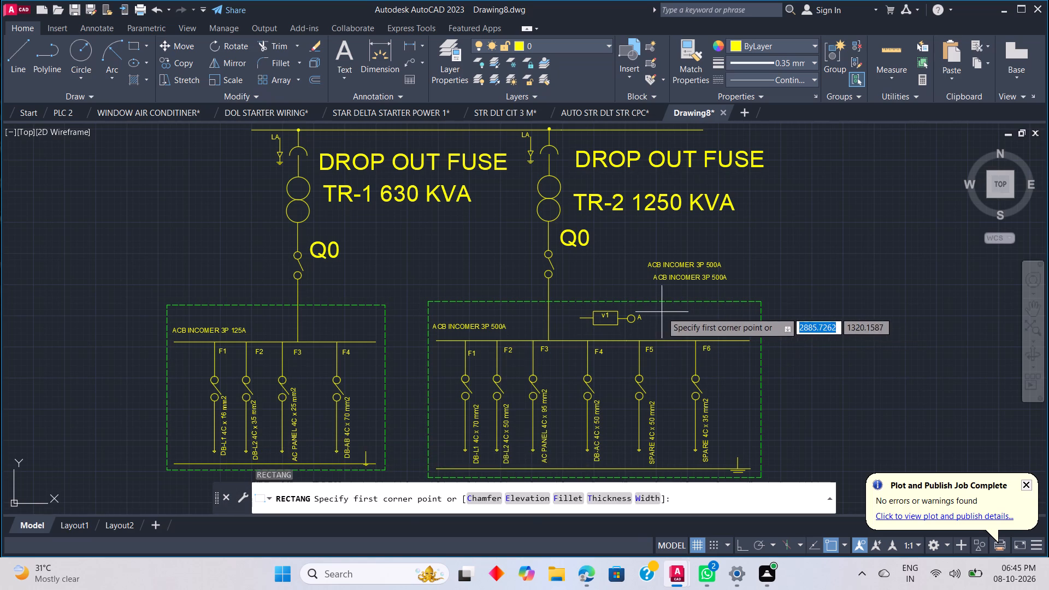
click(660, 309)
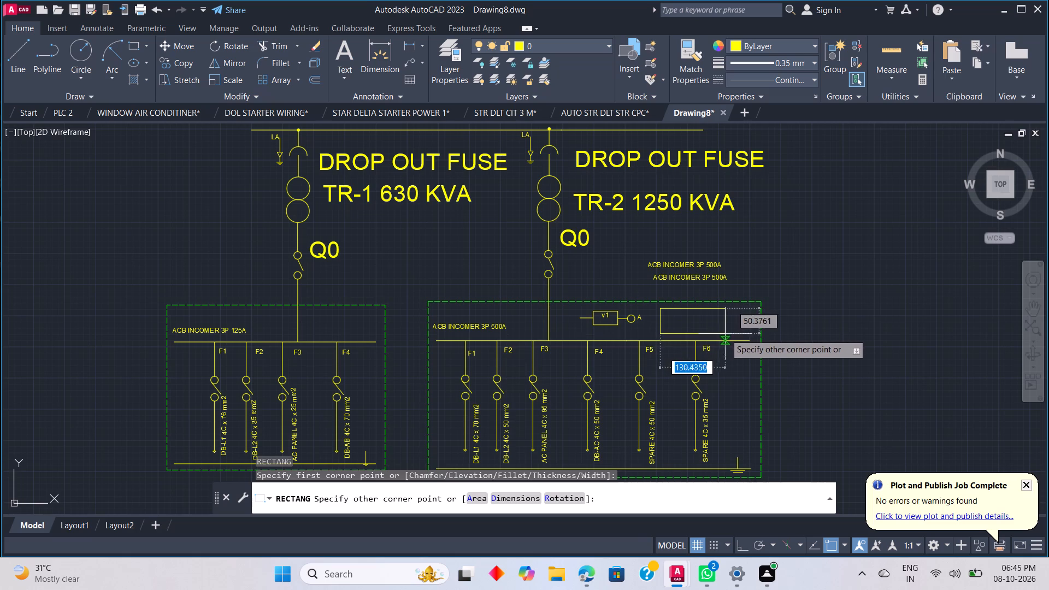
click(734, 331)
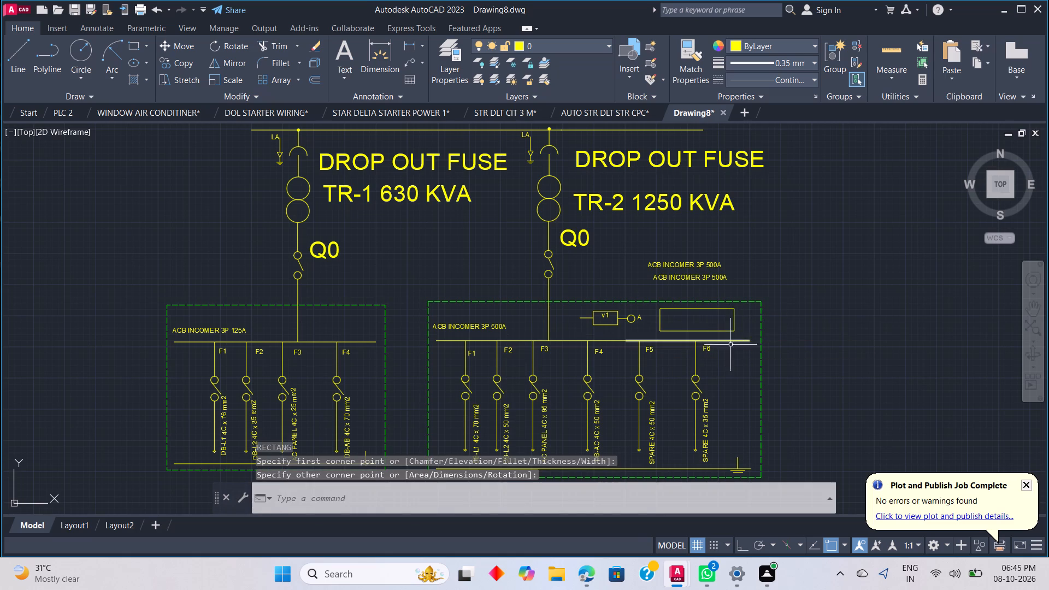
With Ortho on, draw a vertical line about 7.6 units long inside the new rectangle, near its left side.
scroll(676, 331, up, 1)
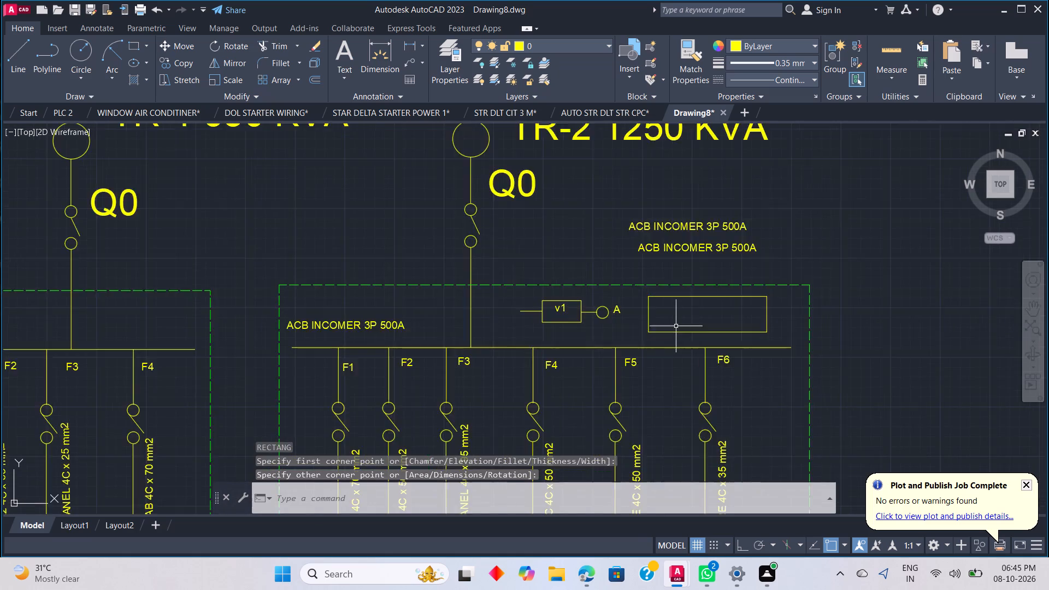
scroll(676, 325, up, 2)
text(L)
key(space)
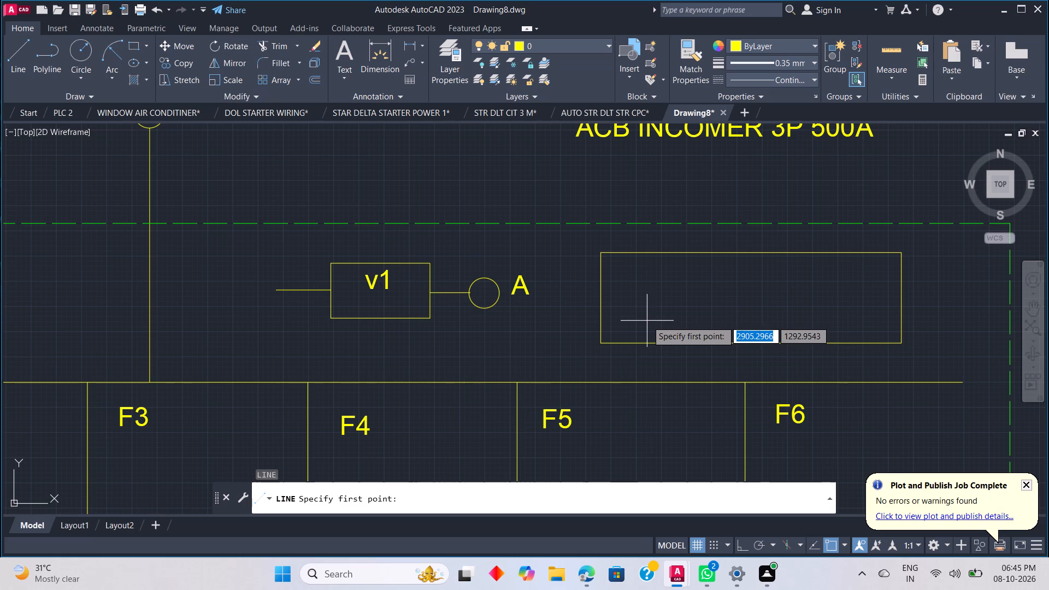
key(Escape)
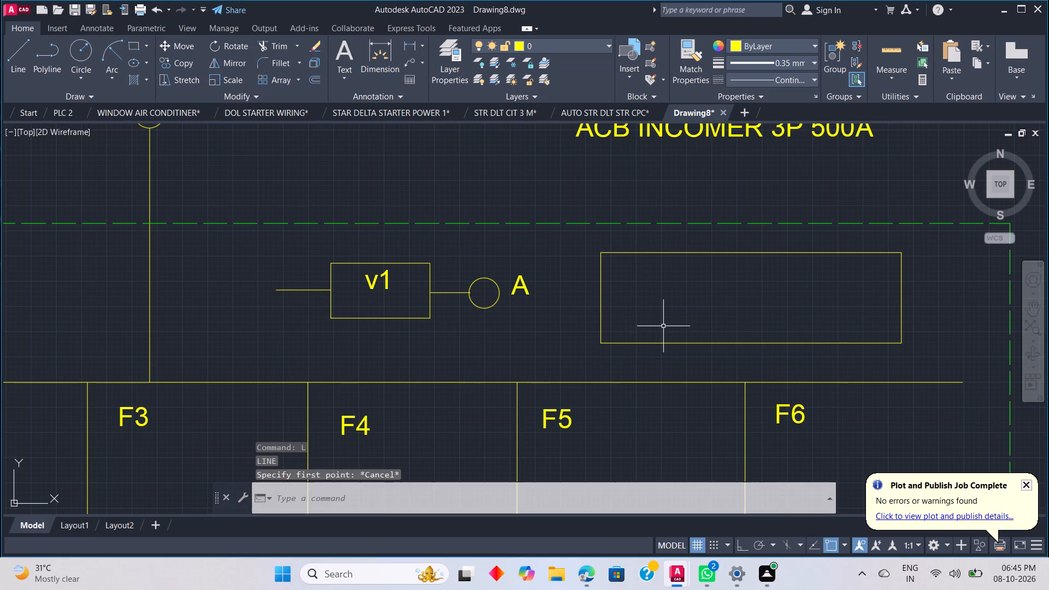
key(l)
key(space)
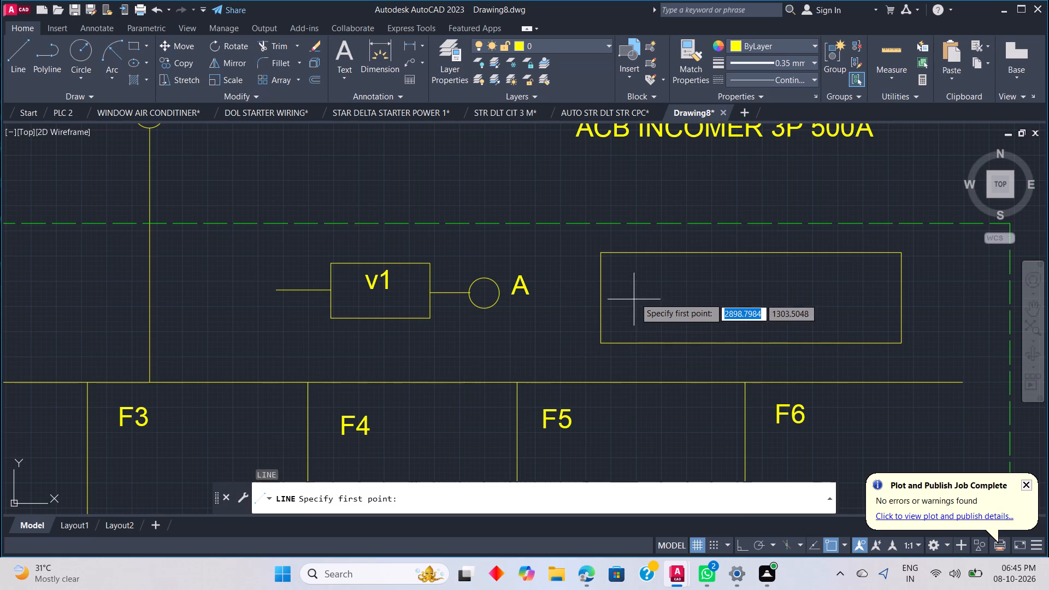
click(645, 299)
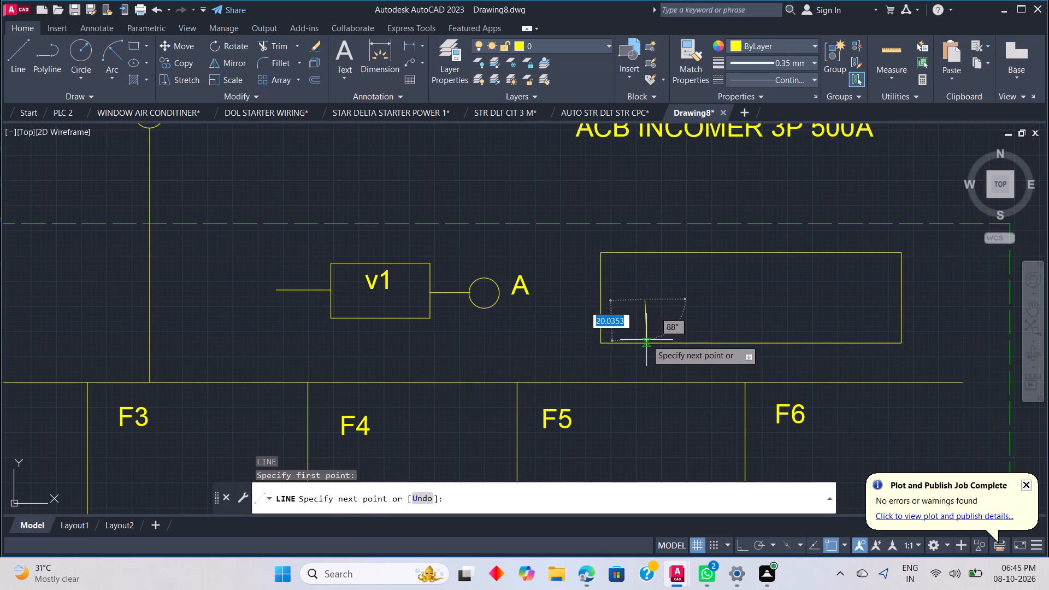
click(736, 545)
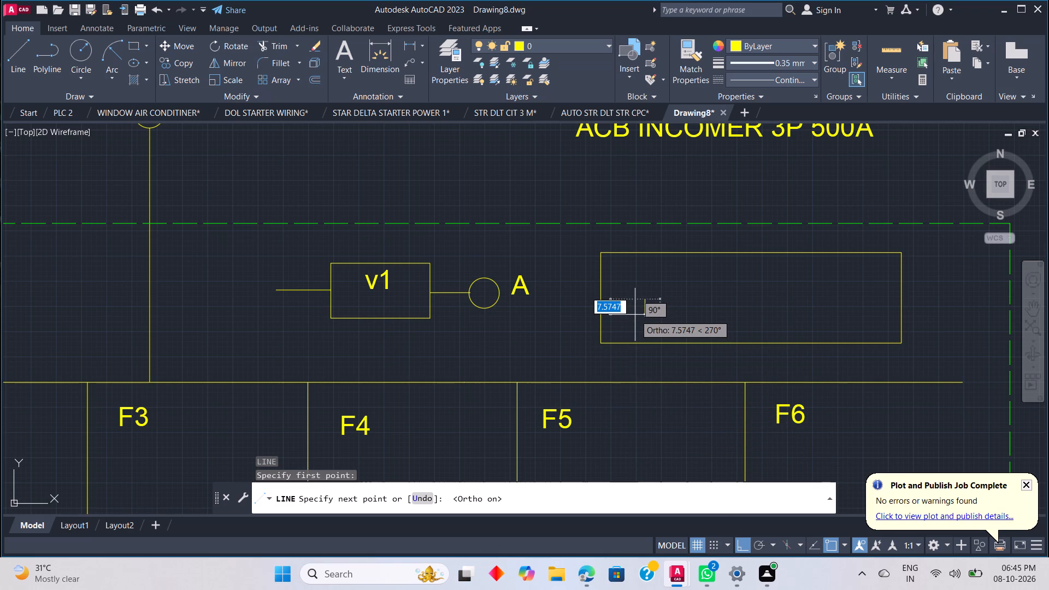
click(635, 315)
key(Escape)
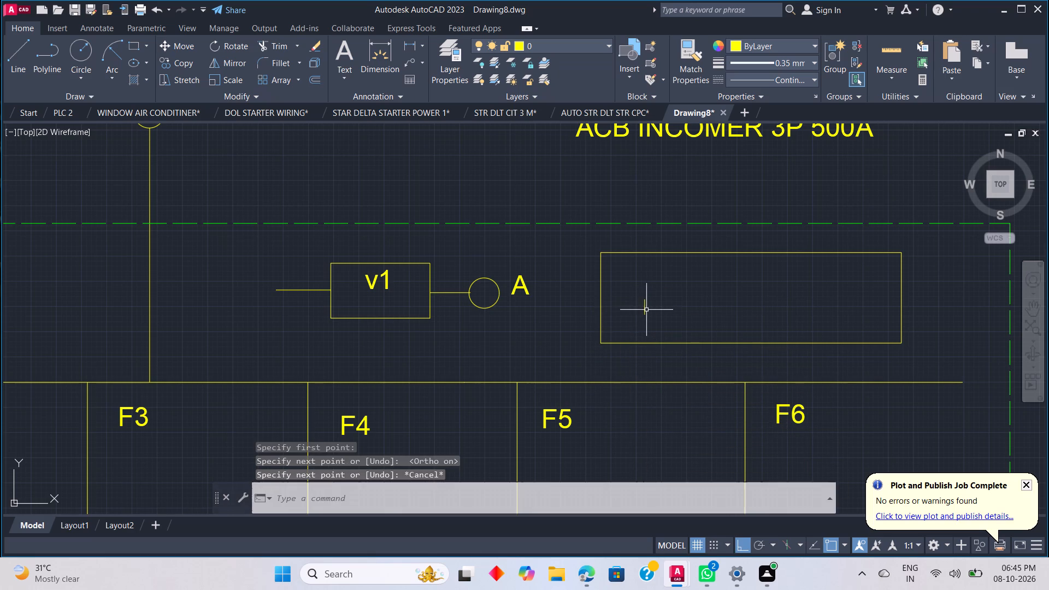
Draw a horizontal line across the foot of the short vertical line and a shorter parallel line just beneath it.
key(space)
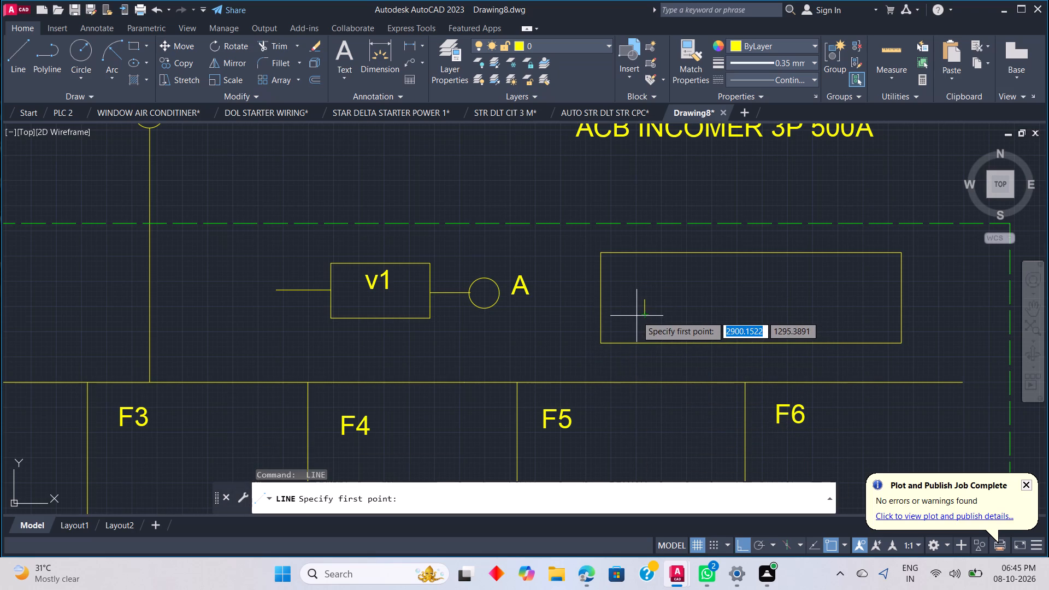
click(636, 315)
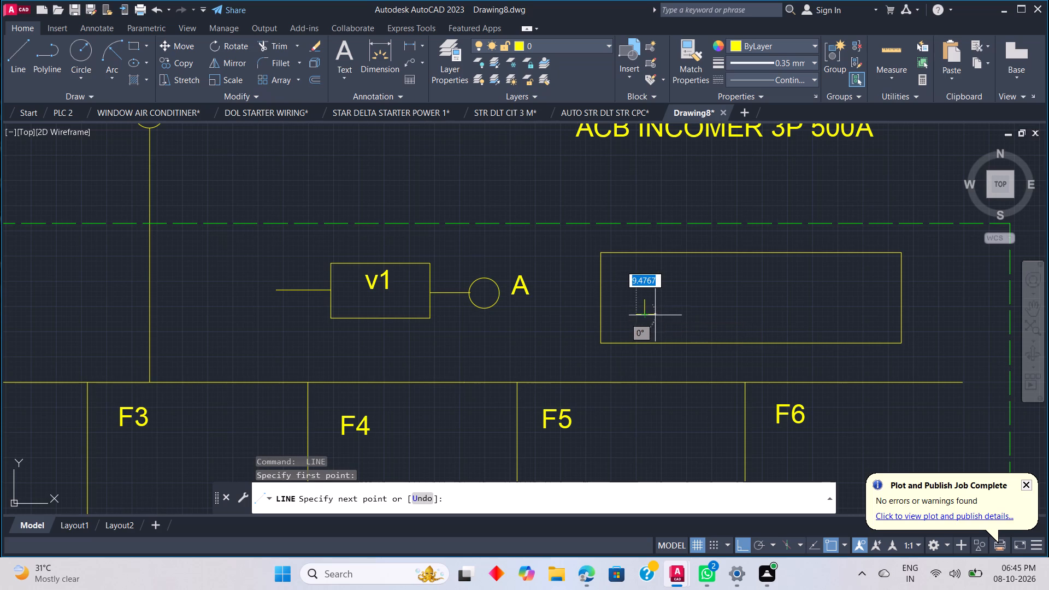
key(Escape)
key(space)
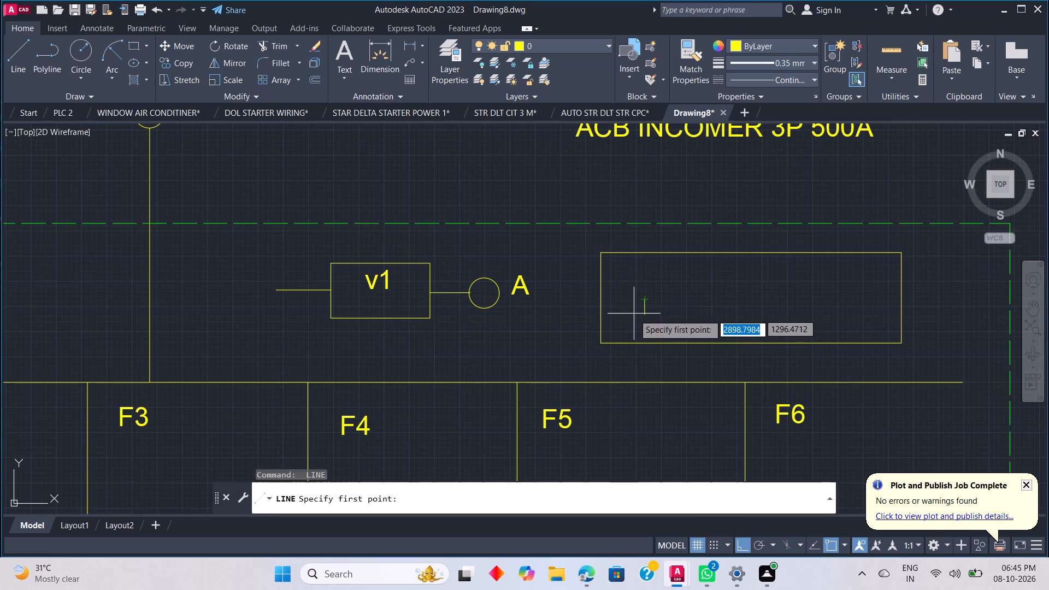
scroll(631, 315, up, 2)
click(634, 314)
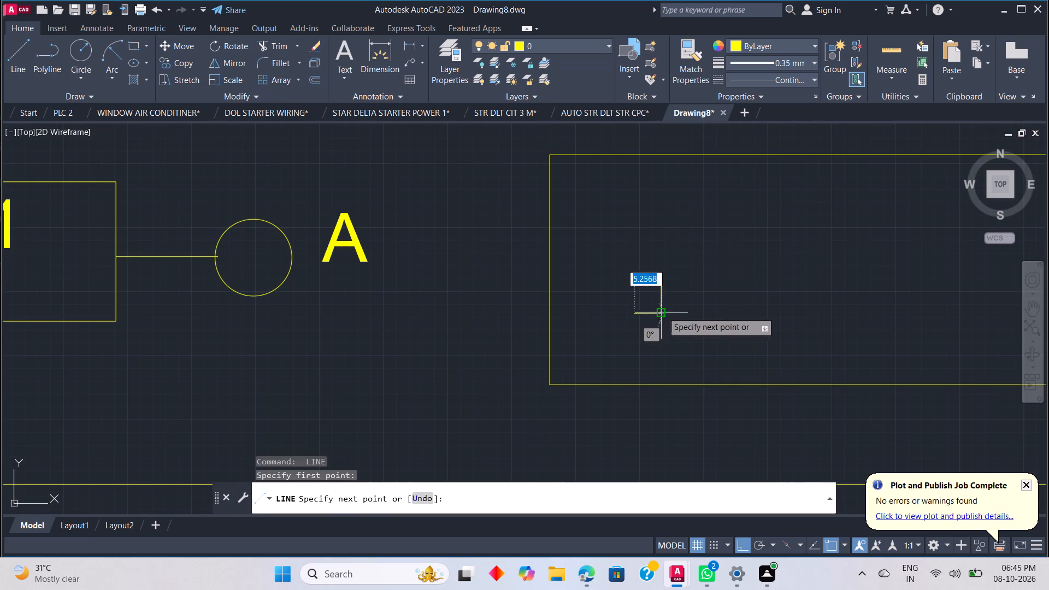
click(690, 317)
key(space)
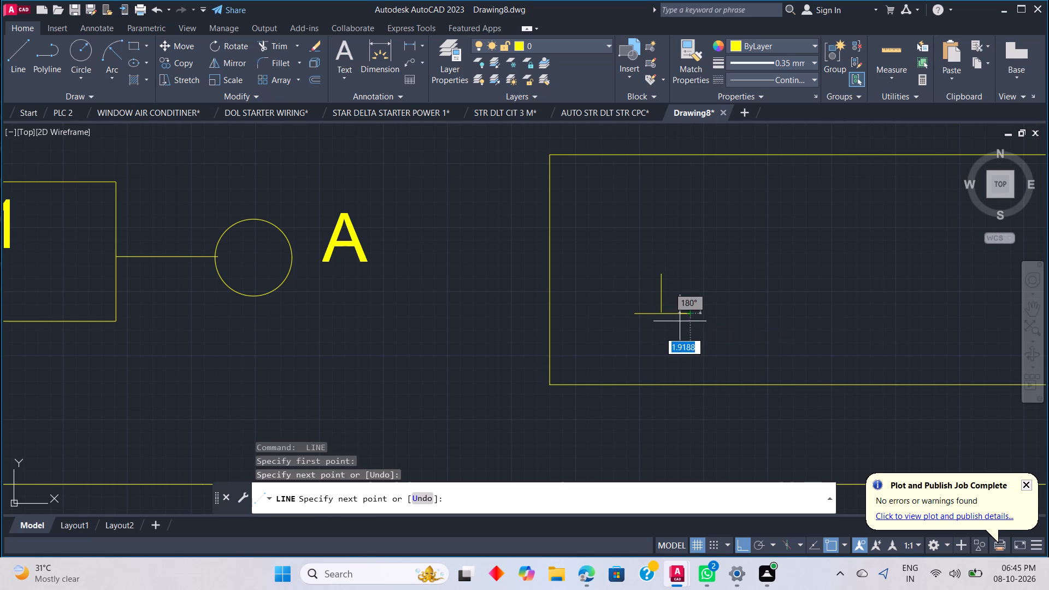
key(space)
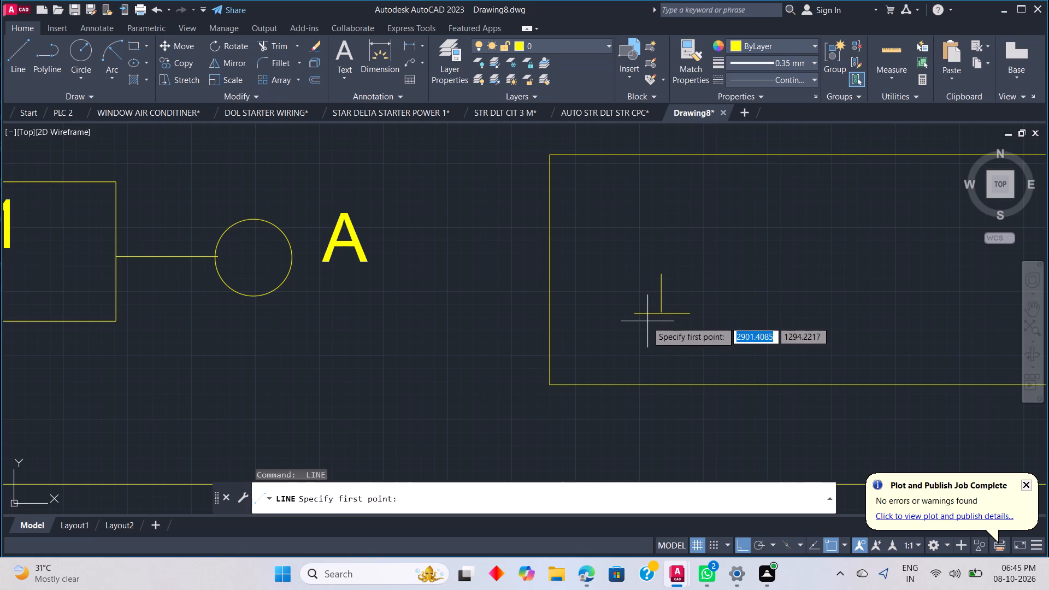
click(648, 324)
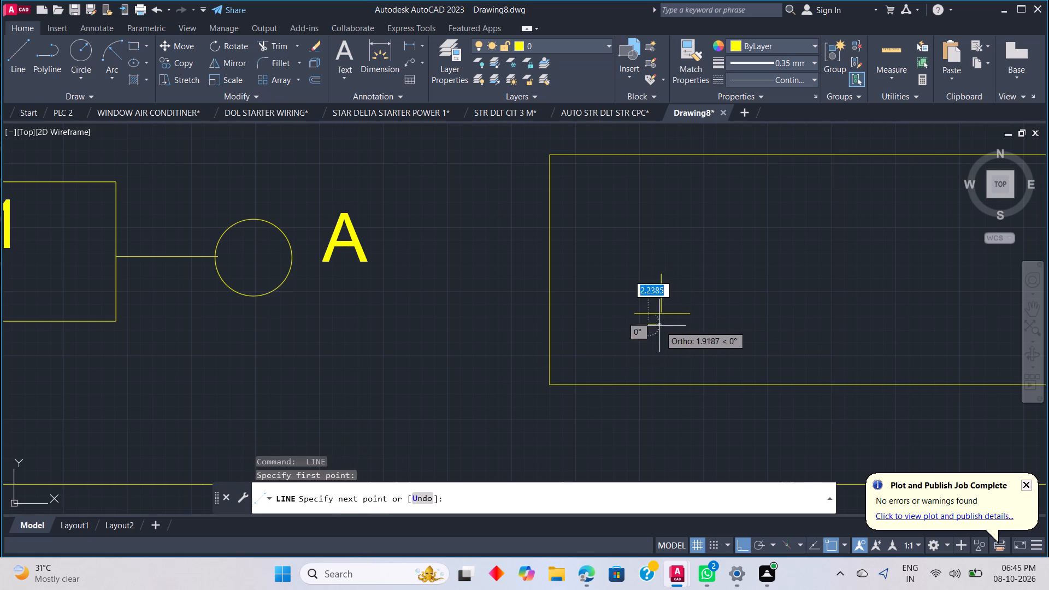
click(676, 326)
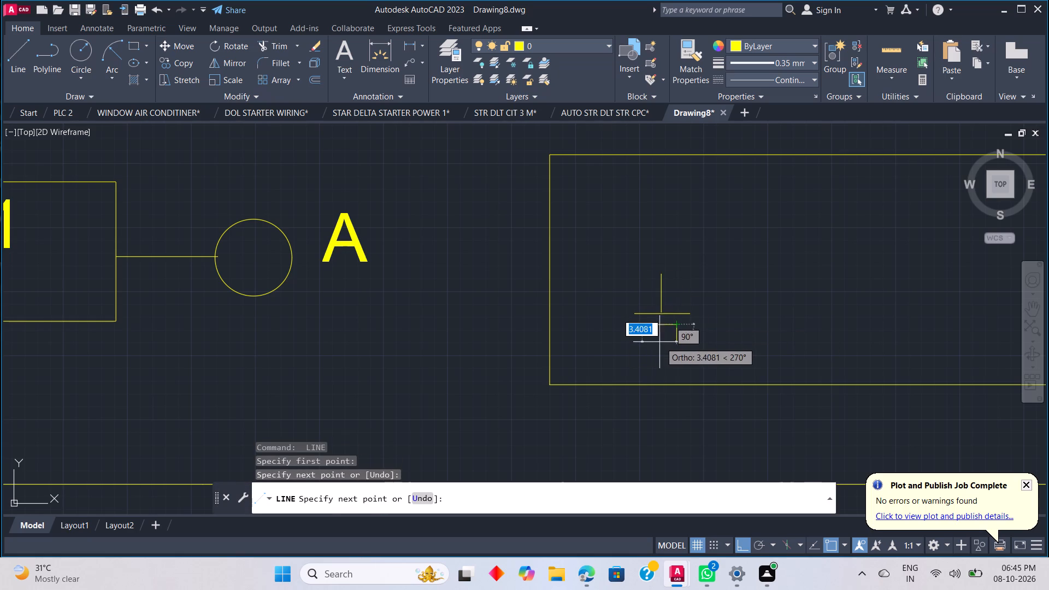
key(Escape)
Extend the short vertical line down to meet the upper horizontal line of the symbol.
scroll(661, 335, up, 1)
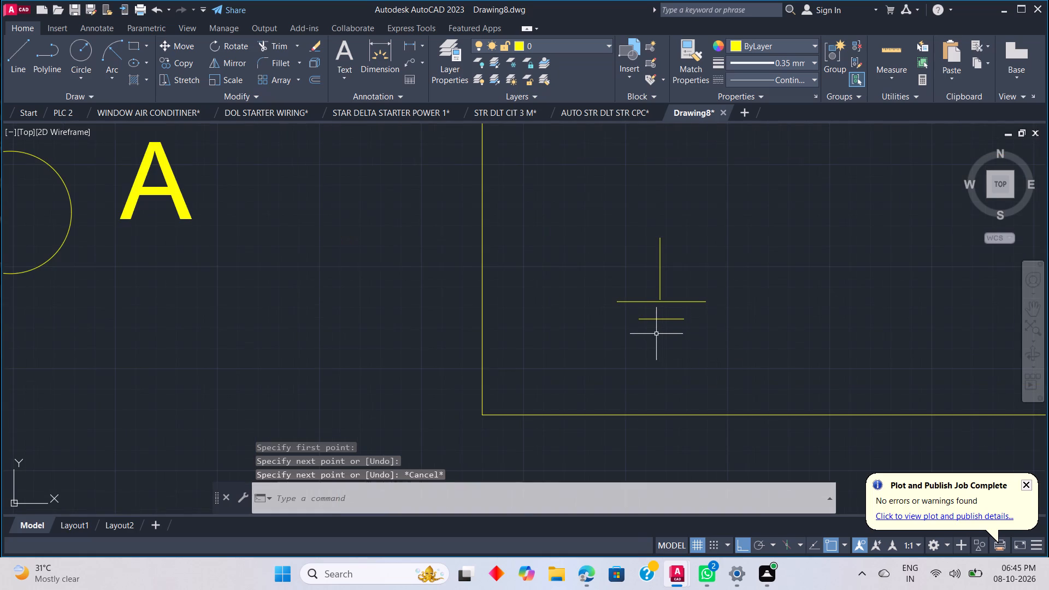
key(e)
key(x)
key(space)
click(660, 289)
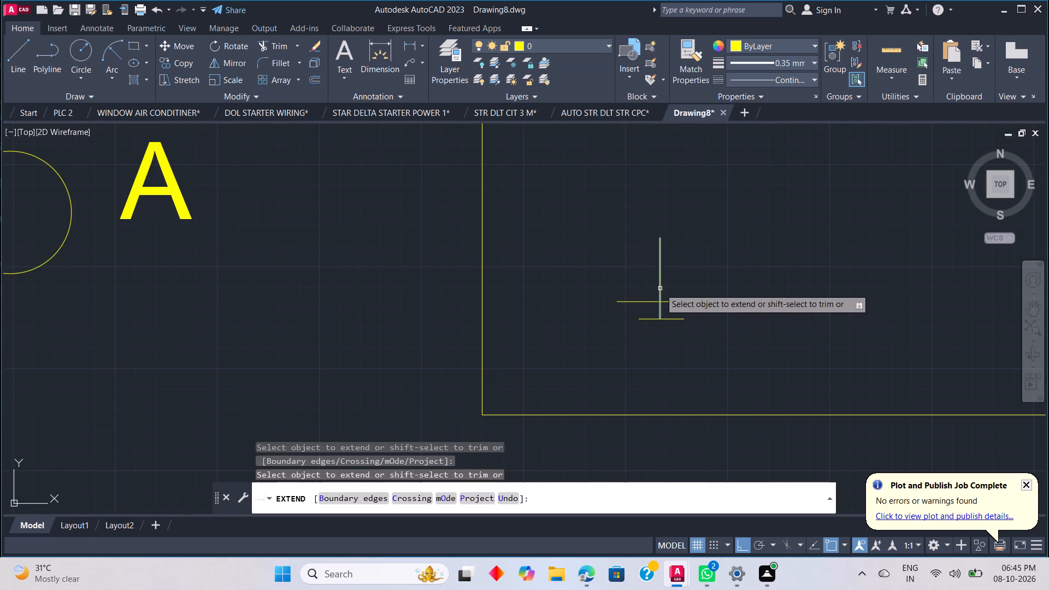
key(Escape)
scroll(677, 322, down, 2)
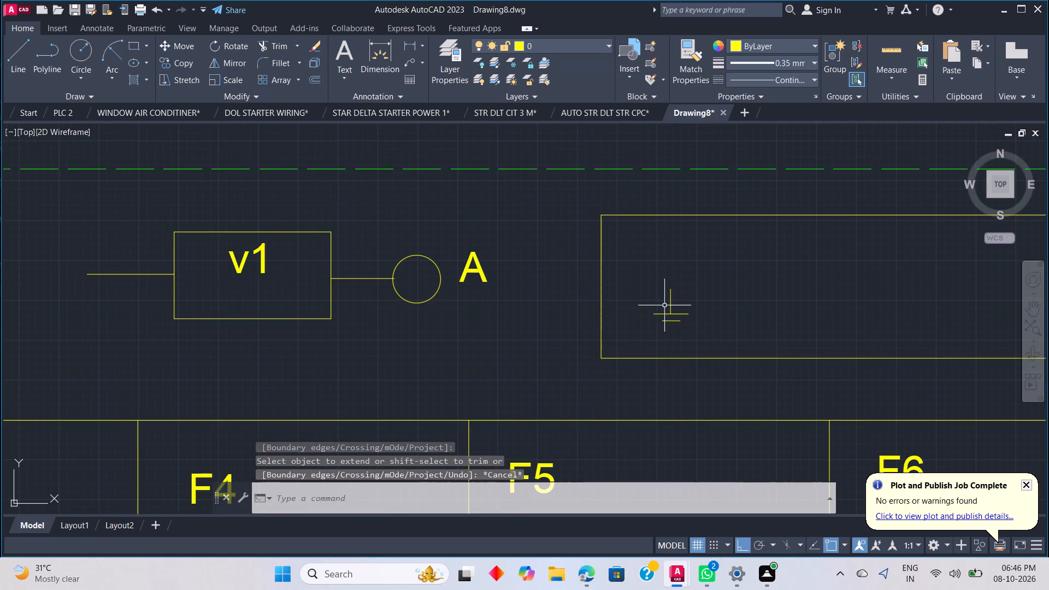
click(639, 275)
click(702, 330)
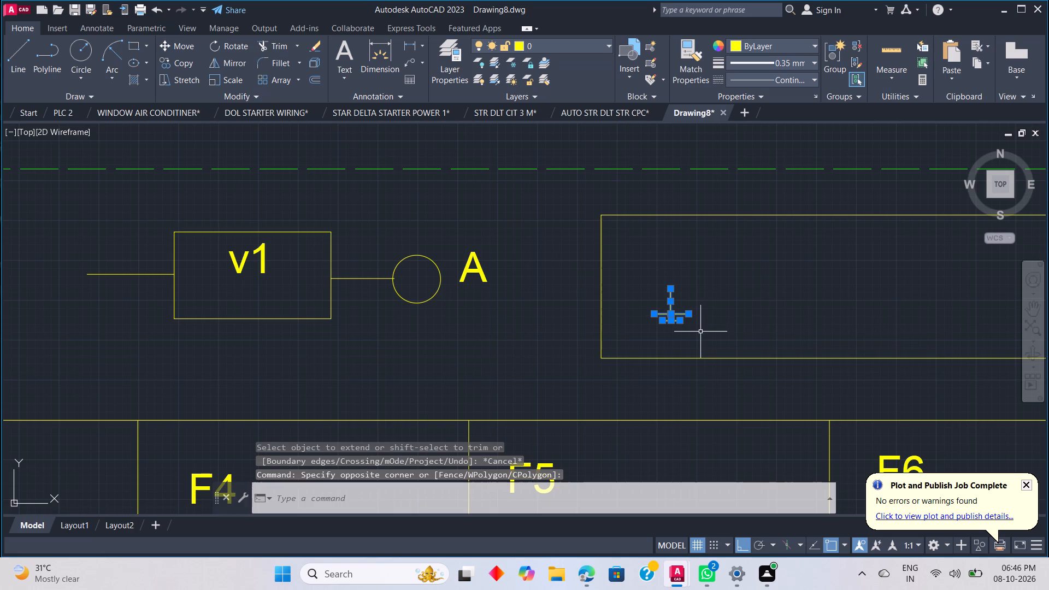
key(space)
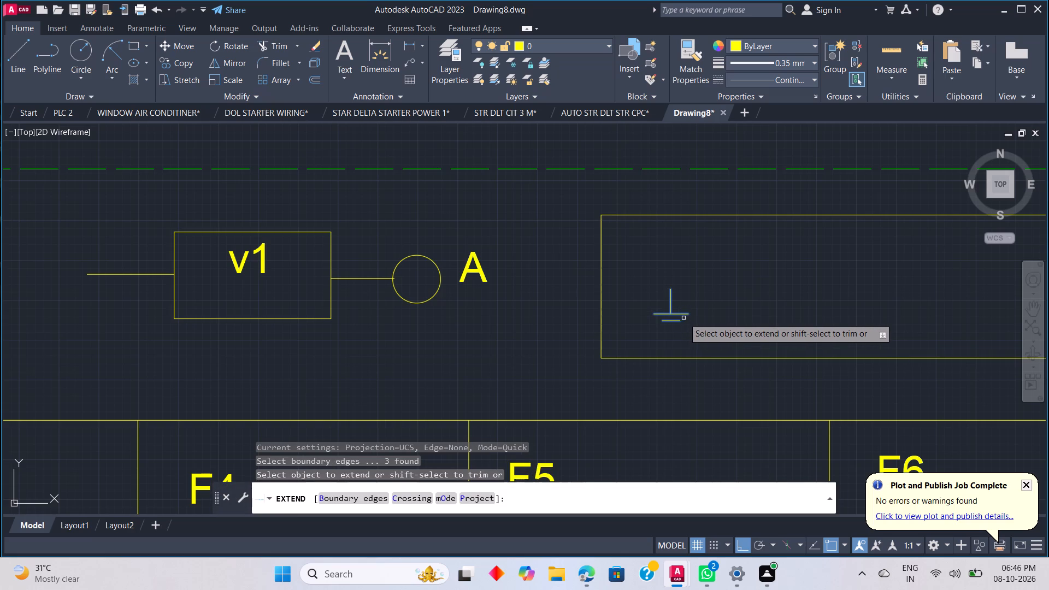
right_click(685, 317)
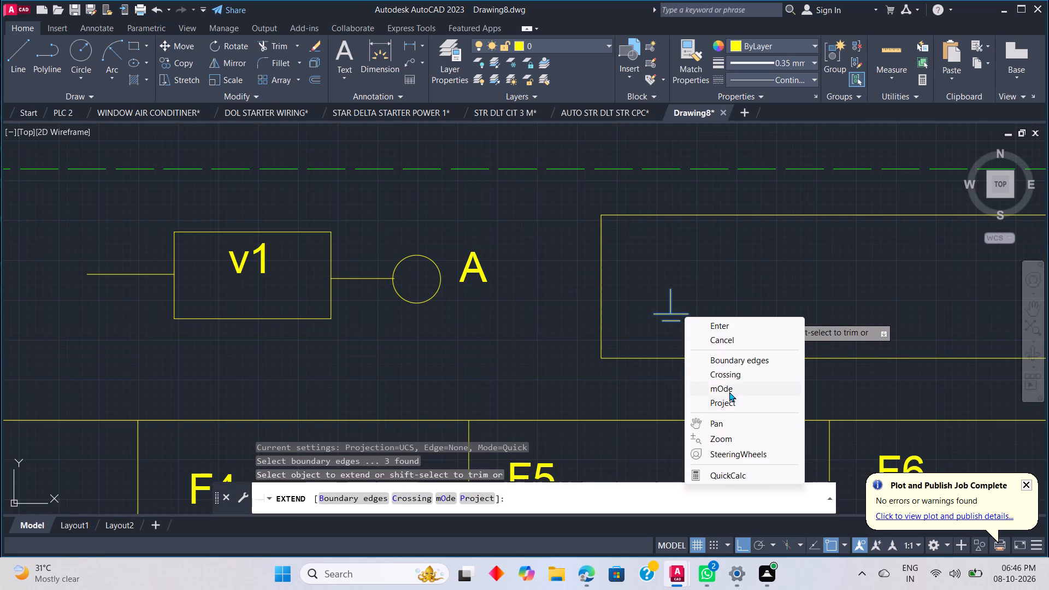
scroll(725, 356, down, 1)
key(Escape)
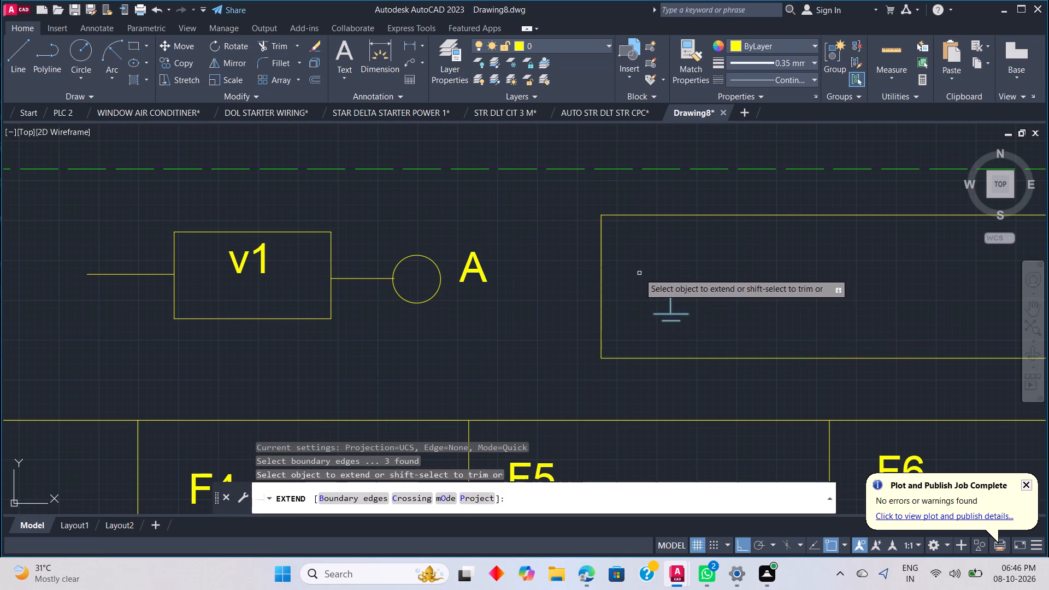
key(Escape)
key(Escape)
Copy the earth symbol horizontally to two more evenly spaced positions, at the middle and far side of the rectangle.
click(656, 285)
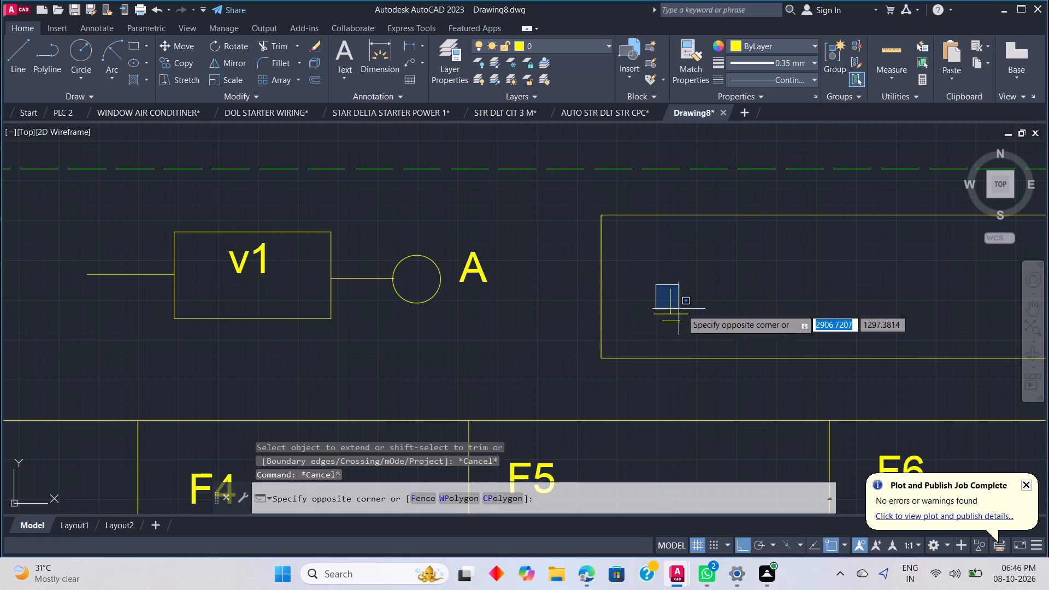
key(Escape)
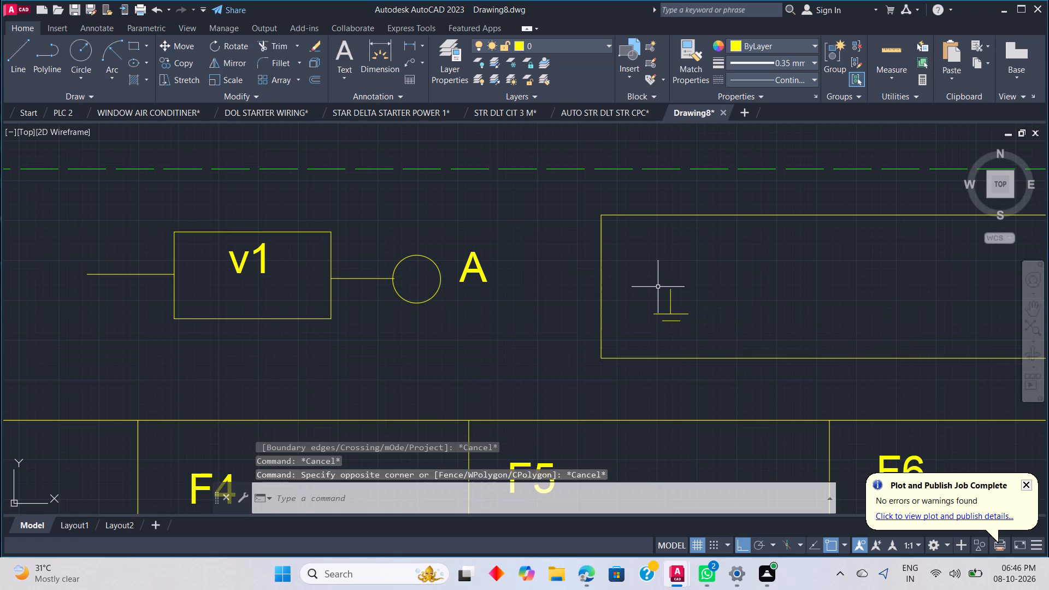
click(645, 283)
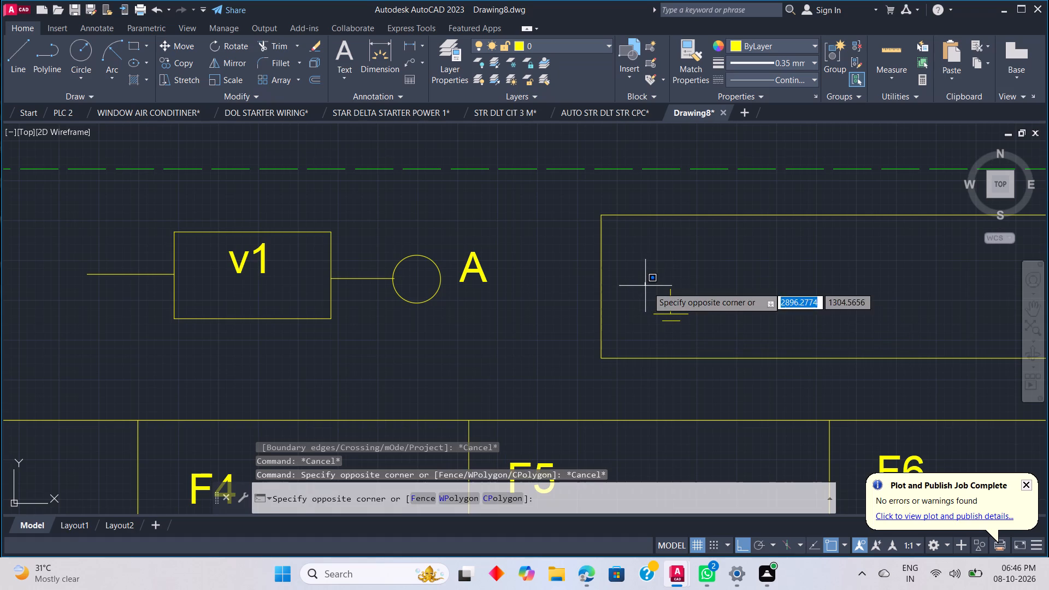
click(699, 329)
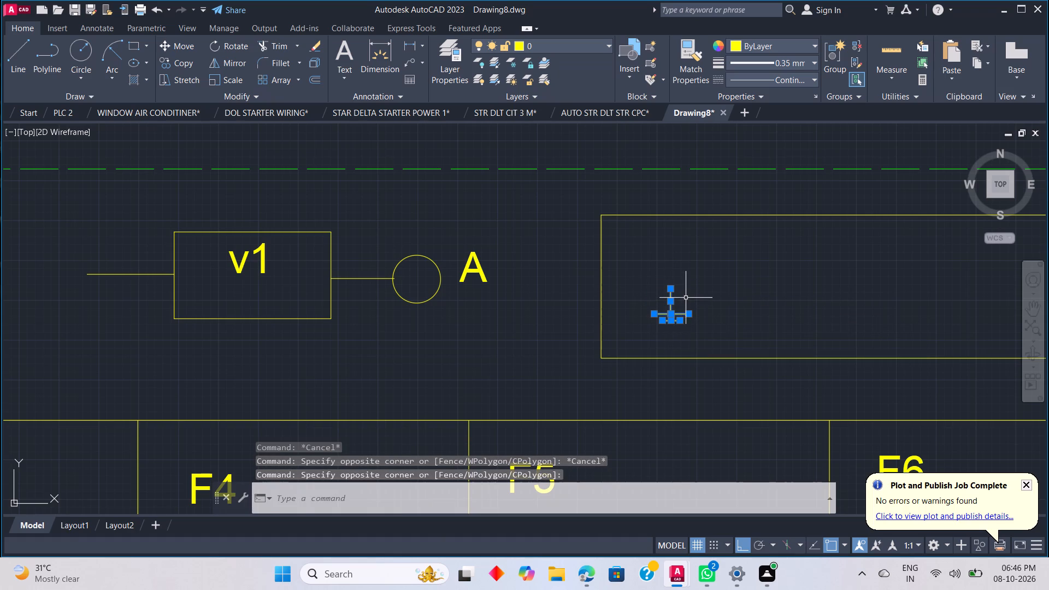
right_click(686, 298)
click(723, 341)
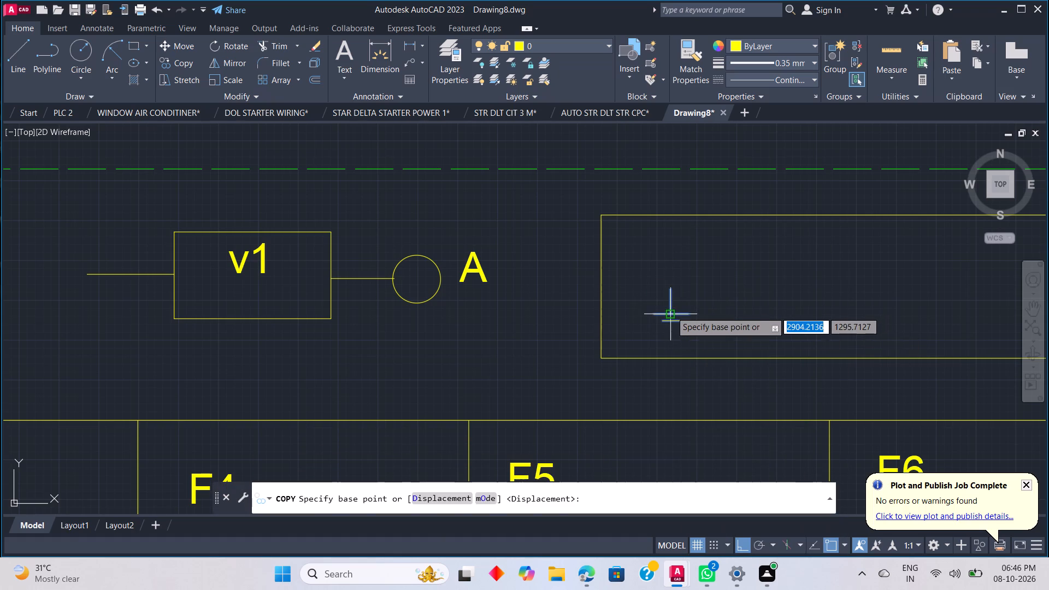
click(670, 311)
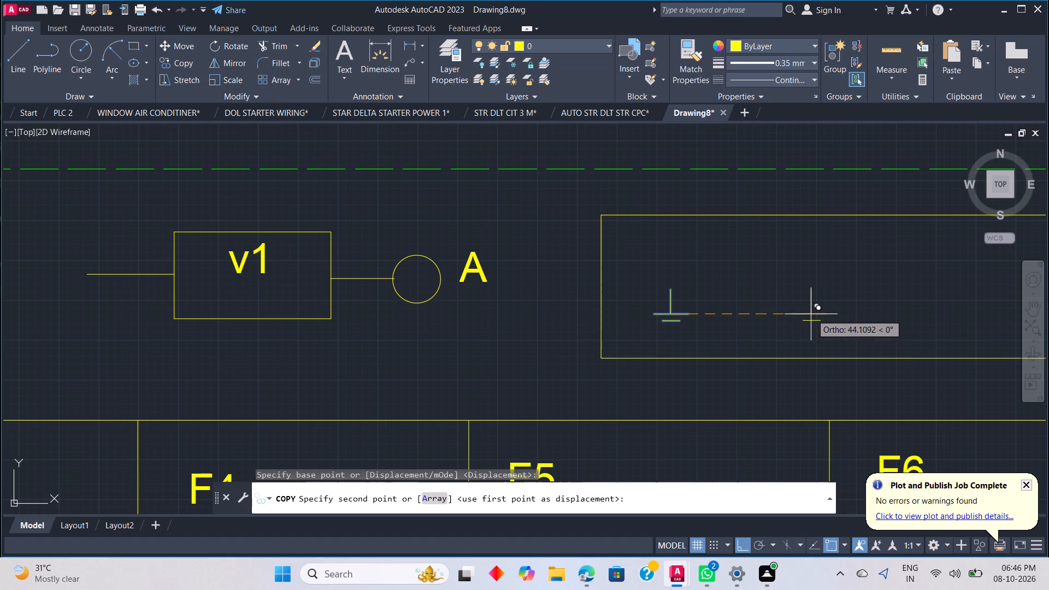
click(825, 317)
scroll(930, 311, down, 3)
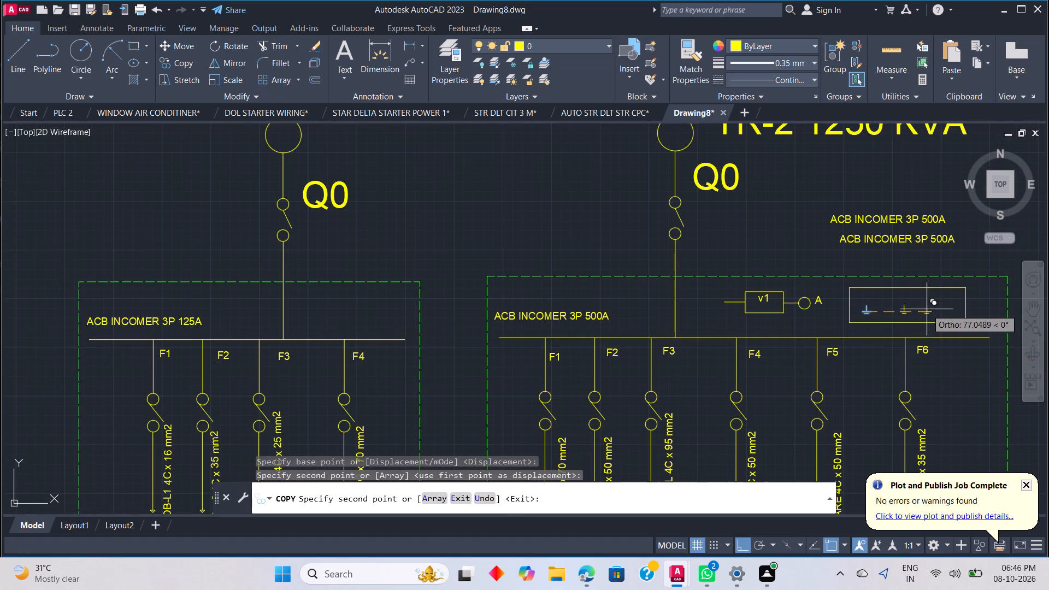
click(941, 314)
key(Escape)
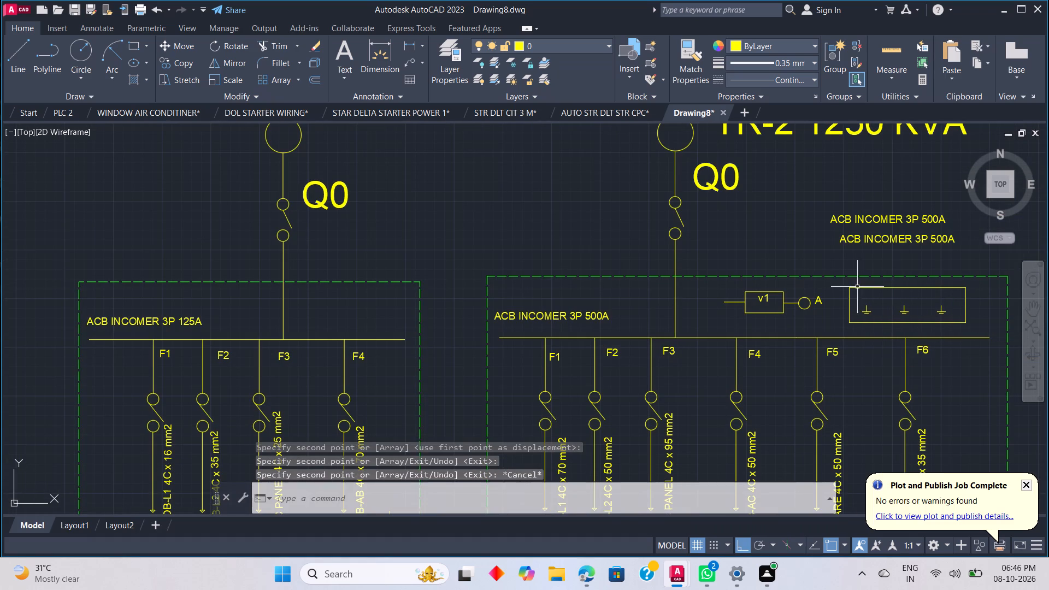
Change the lower of the two spare ACB INCOMER 3P 500A labels below TR-2 1250 KVA to read APFC / CAP BANK.
middle_drag(858, 274, 768, 316)
double_click(751, 282)
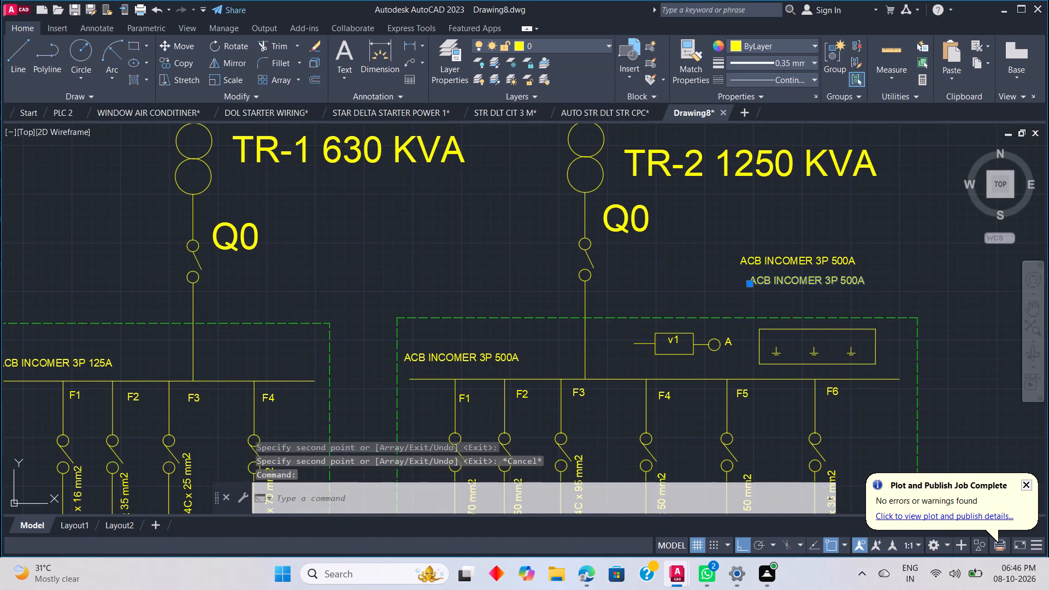
key(BackSpace)
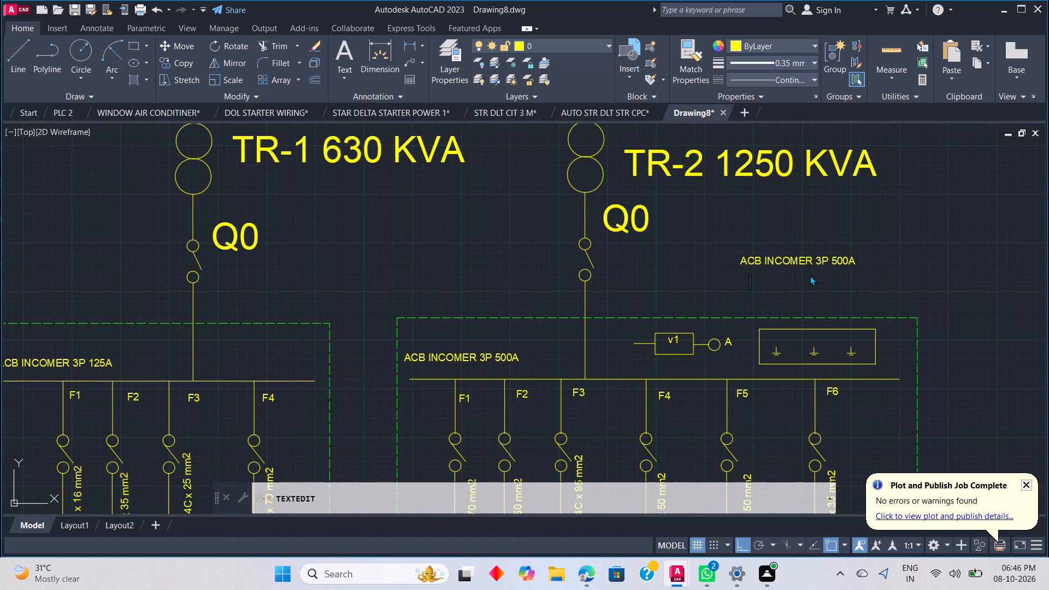
text(AP)
text(FC)
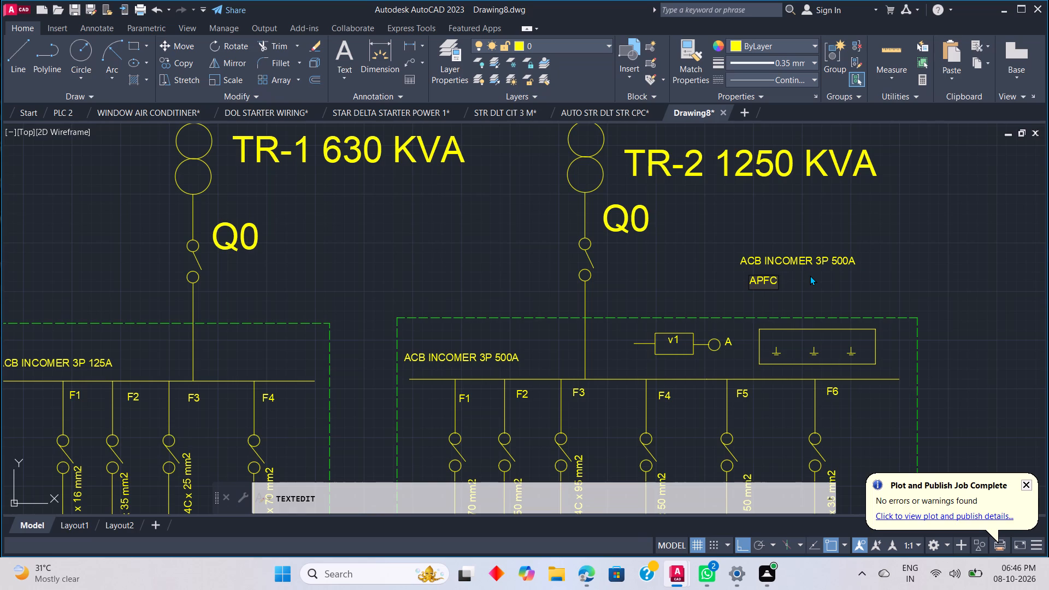
key(space)
key(shift+question)
key(BackSpace)
key(slash)
key(space)
text(CAP)
key(space)
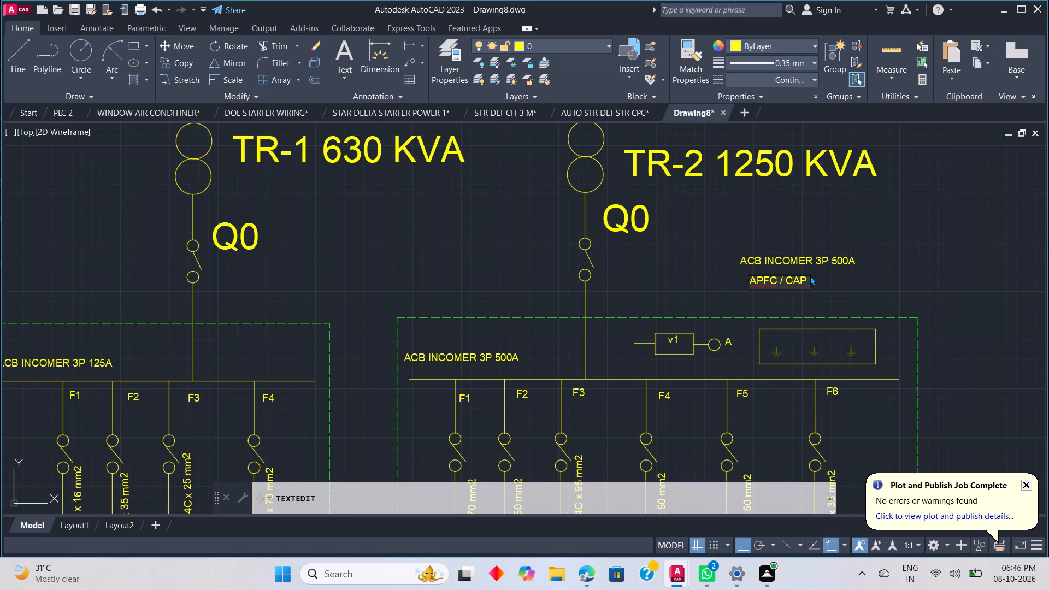
text(BANK)
click(870, 269)
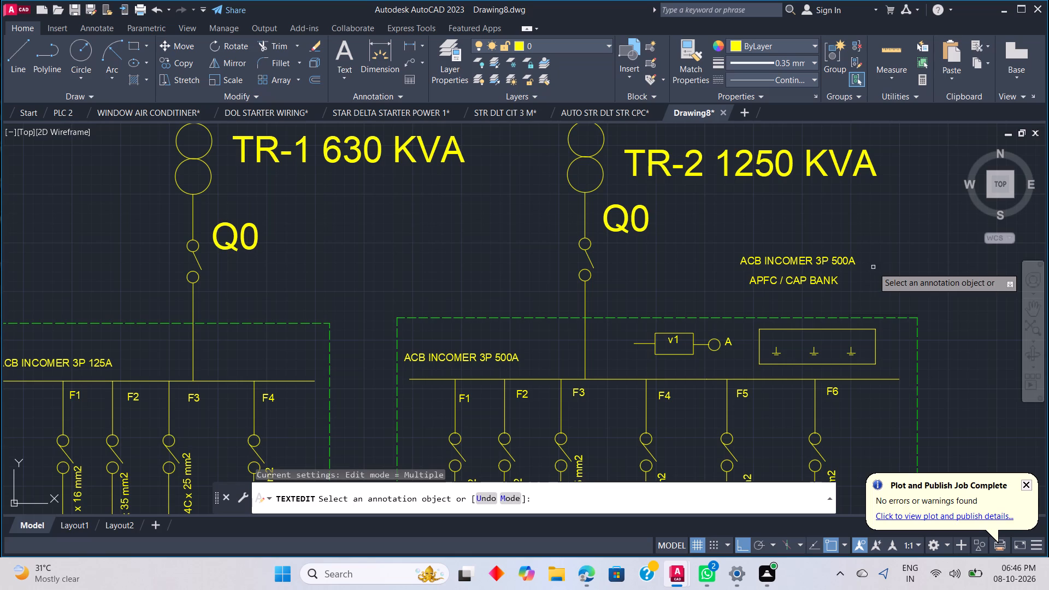
click(753, 280)
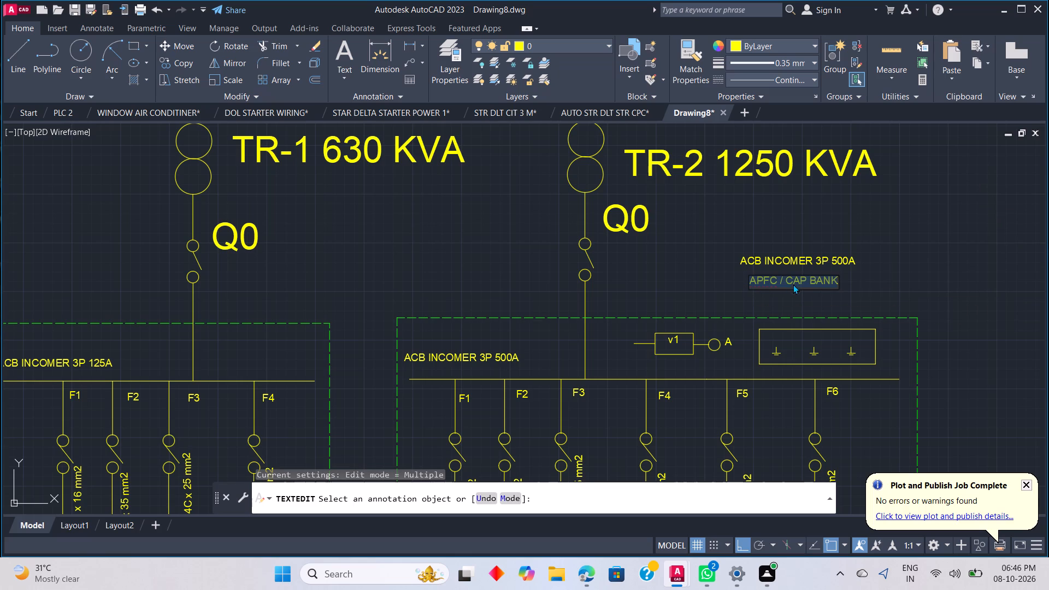
key(Escape)
key(Escape)
key(Escape)
Move the APFC / CAP BANK label to just above the top edge of the rectangle with the three earth symbols.
click(755, 284)
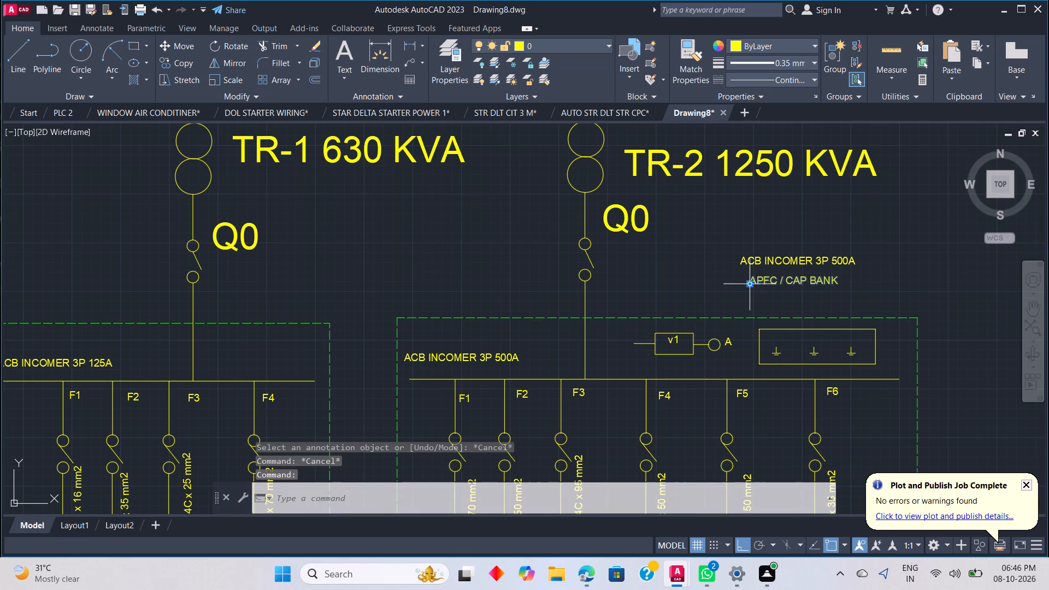
click(749, 285)
scroll(758, 327, up, 2)
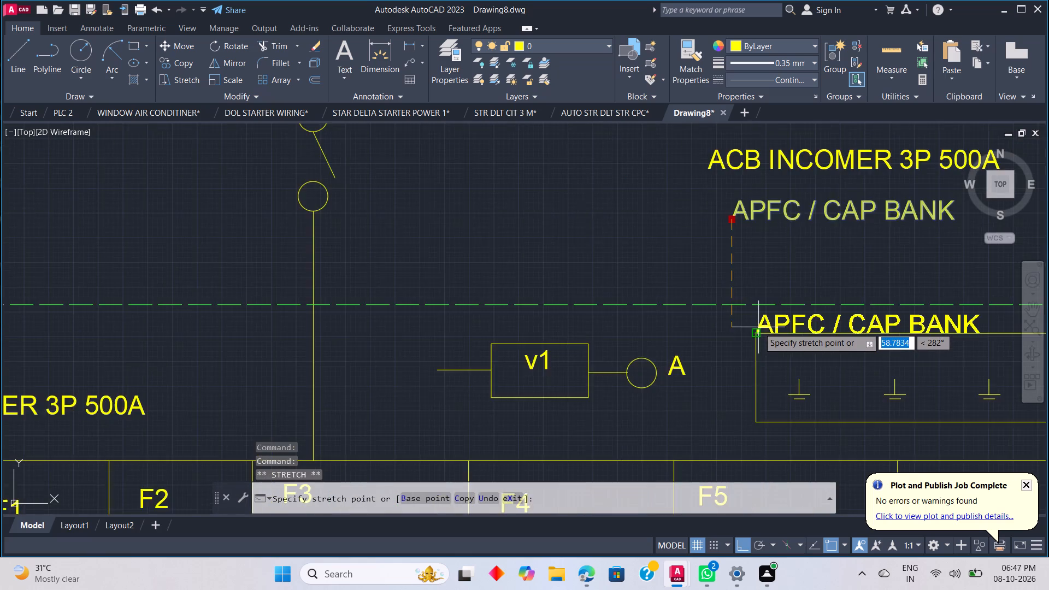
scroll(758, 327, up, 1)
click(758, 327)
key(Escape)
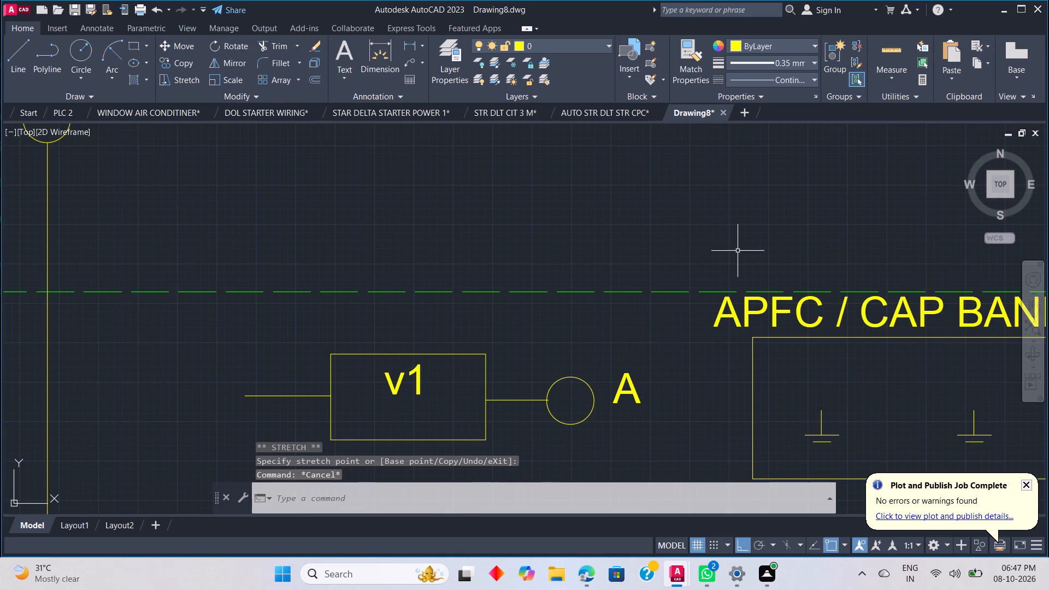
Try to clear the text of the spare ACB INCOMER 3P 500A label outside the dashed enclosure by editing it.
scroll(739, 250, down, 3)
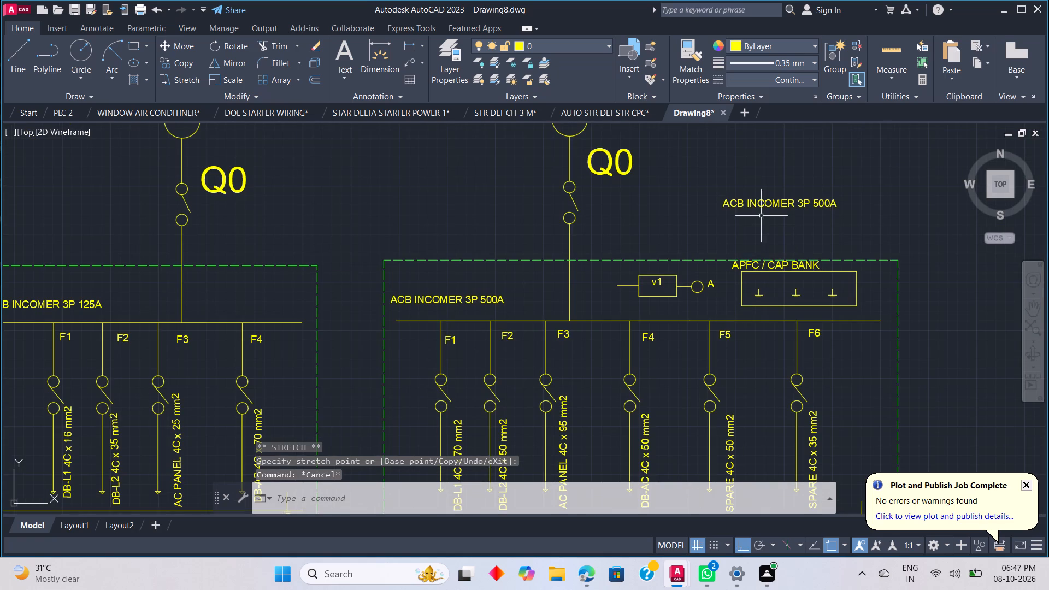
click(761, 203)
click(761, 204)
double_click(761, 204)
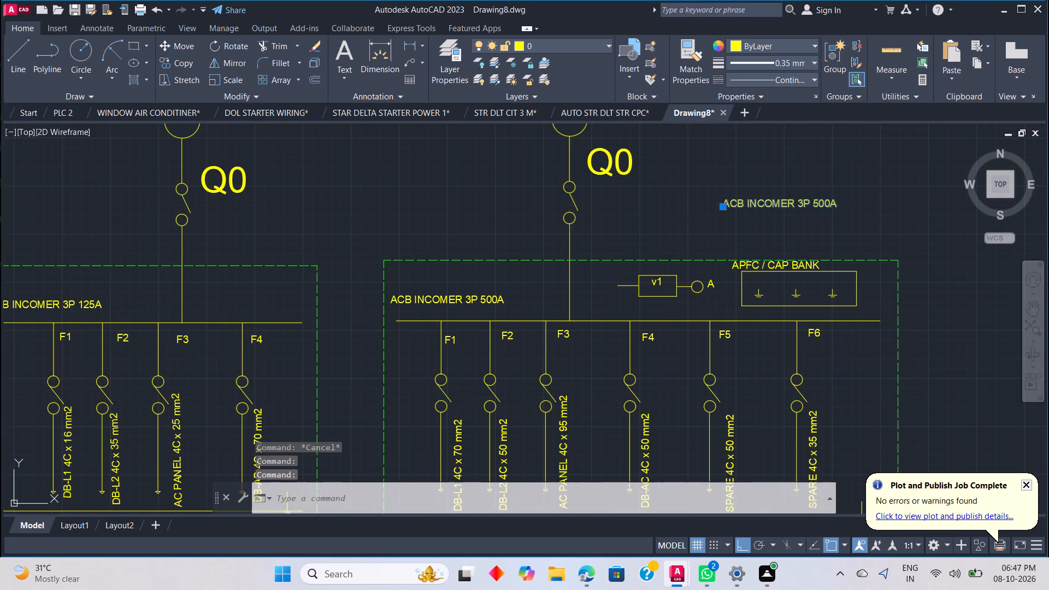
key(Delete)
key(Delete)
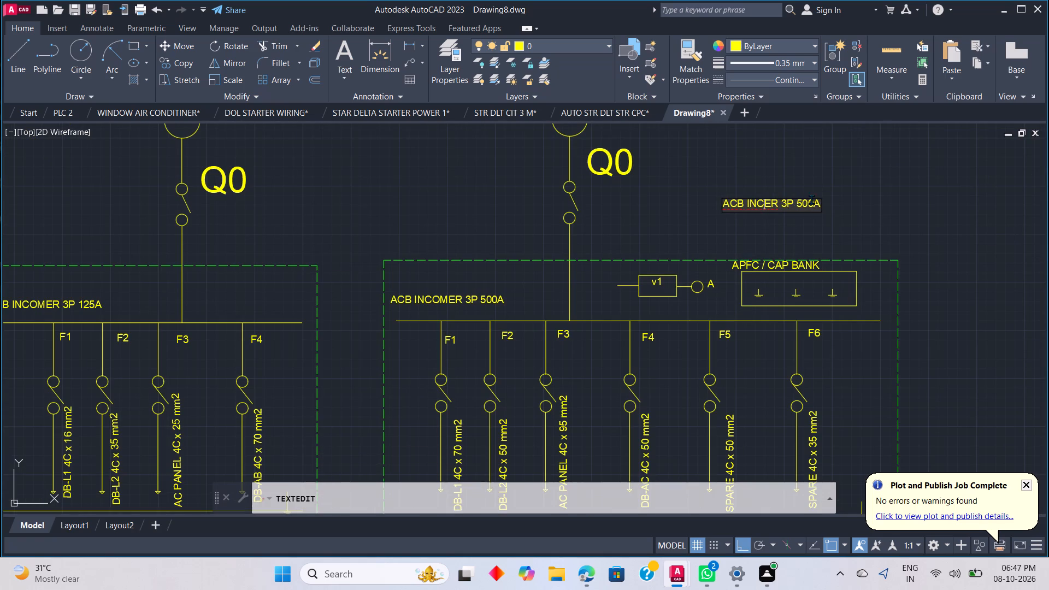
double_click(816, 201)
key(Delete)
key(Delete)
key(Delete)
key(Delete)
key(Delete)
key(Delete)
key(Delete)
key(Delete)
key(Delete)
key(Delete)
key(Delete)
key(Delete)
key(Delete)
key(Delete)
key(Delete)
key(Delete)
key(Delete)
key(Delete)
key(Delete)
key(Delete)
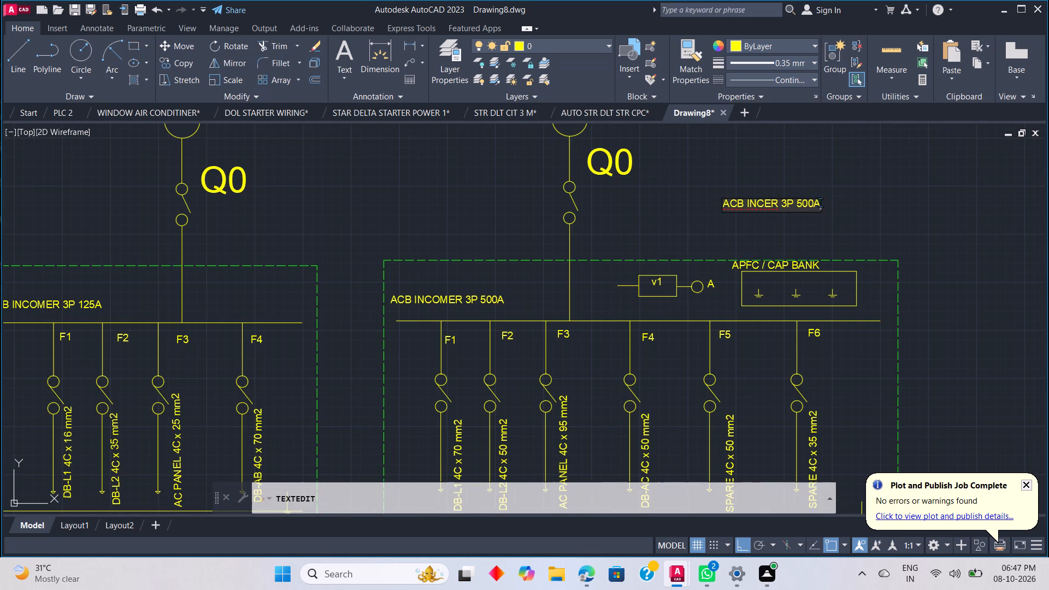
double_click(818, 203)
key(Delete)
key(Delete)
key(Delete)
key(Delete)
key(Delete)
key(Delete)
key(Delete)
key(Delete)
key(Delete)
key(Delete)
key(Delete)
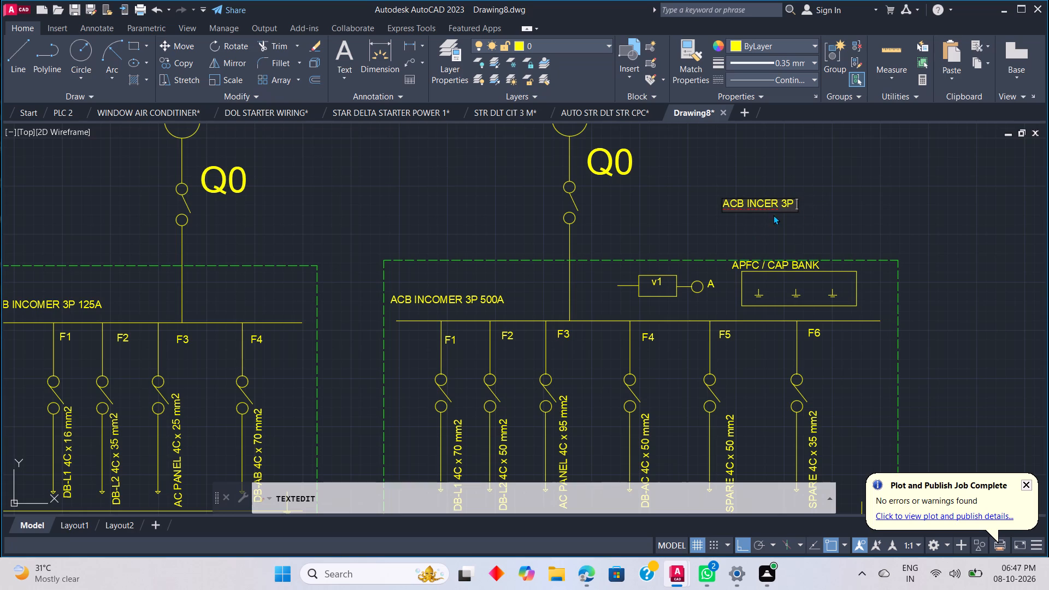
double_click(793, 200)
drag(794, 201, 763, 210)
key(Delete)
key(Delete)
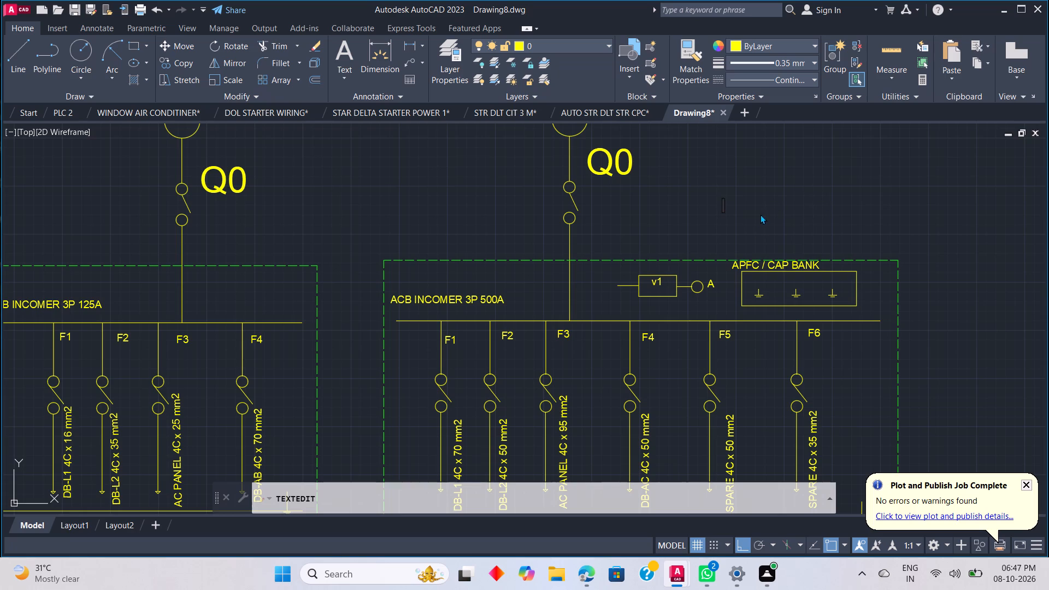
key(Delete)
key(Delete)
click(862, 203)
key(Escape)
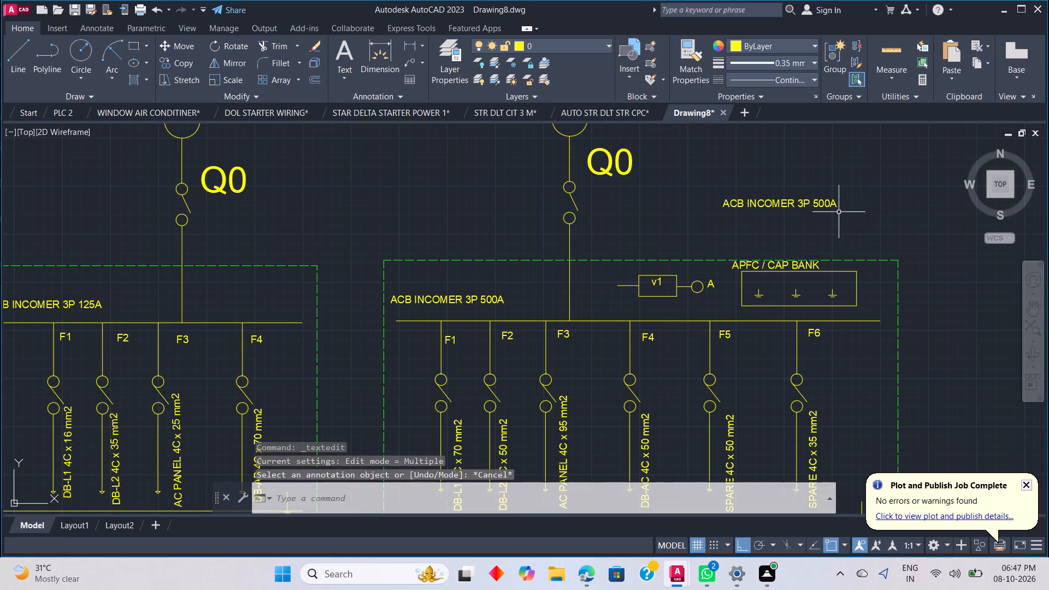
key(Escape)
Erase the spare ACB INCOMER 3P 500A label above the dashed enclosure.
click(829, 199)
key(Delete)
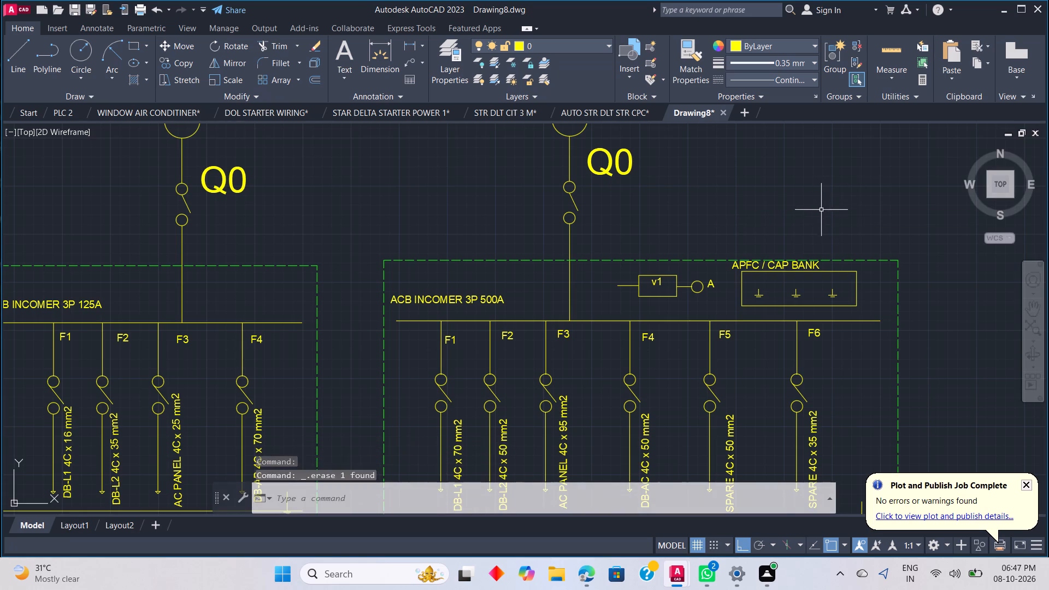
Review the single-line diagram with both board enclosures, including the area around the APFC / CAP BANK box.
scroll(780, 255, down, 3)
scroll(699, 333, up, 1)
middle_click(697, 328)
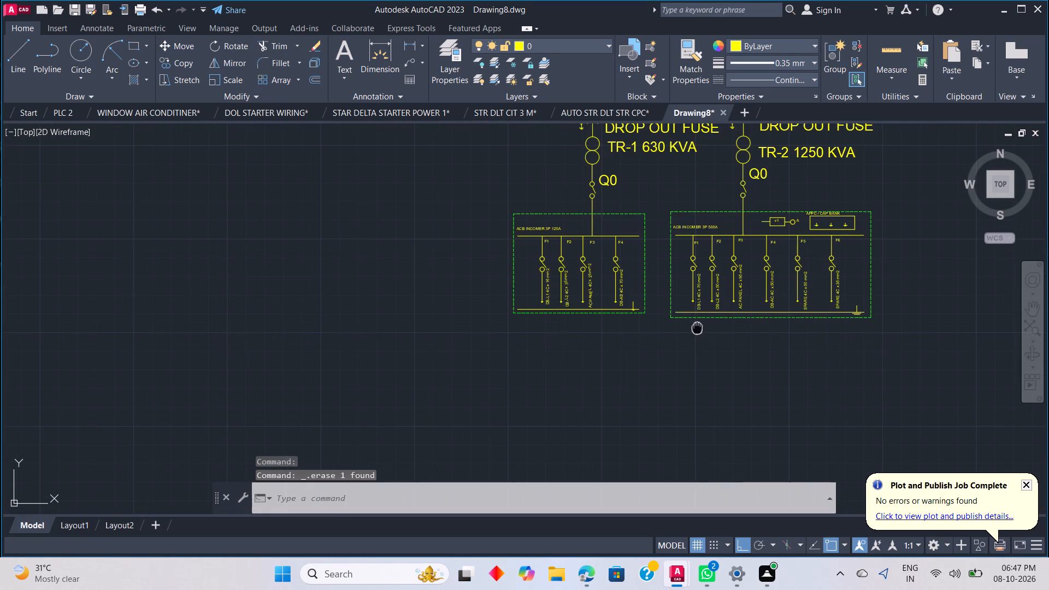
middle_drag(697, 331, 712, 371)
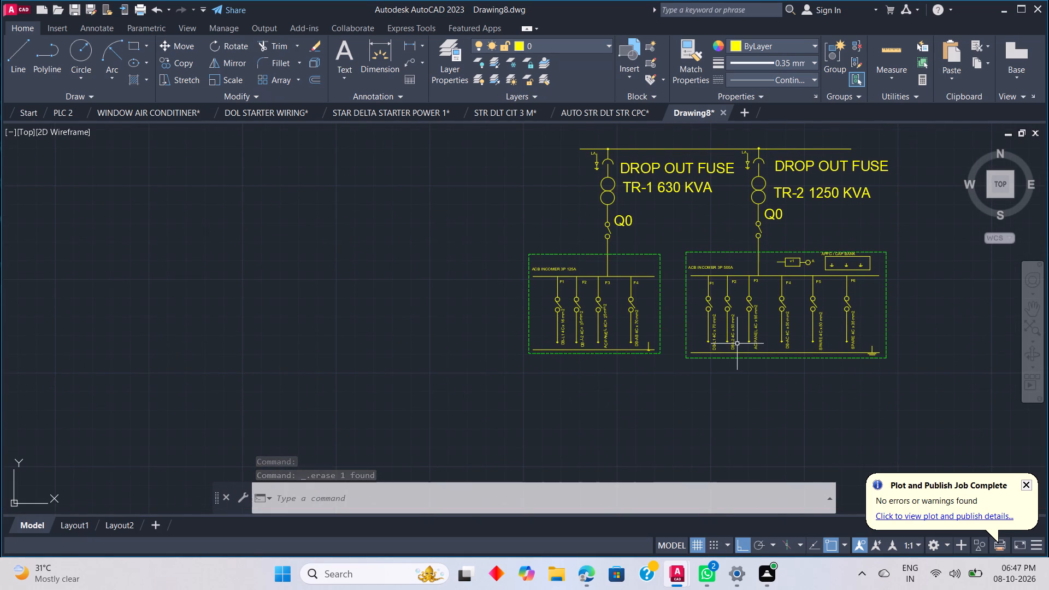
scroll(737, 344, up, 1)
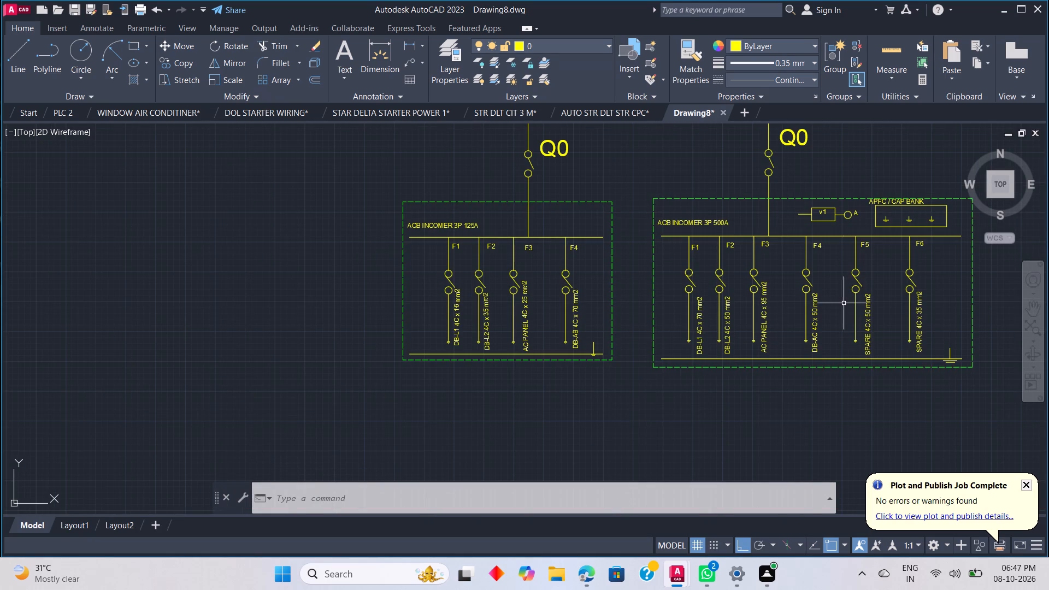
middle_drag(844, 299, 644, 388)
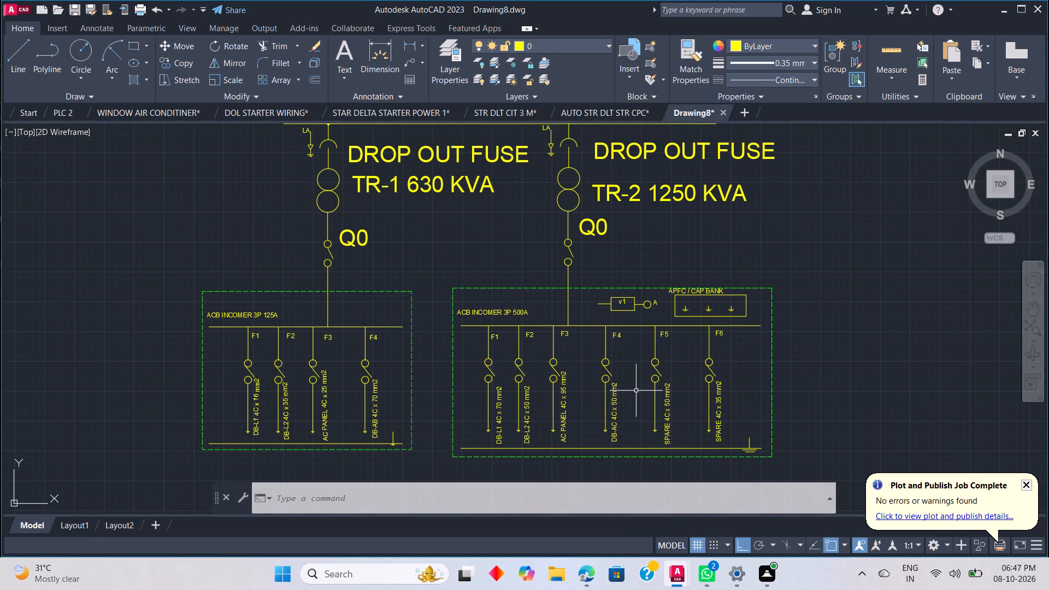
scroll(636, 391, down, 1)
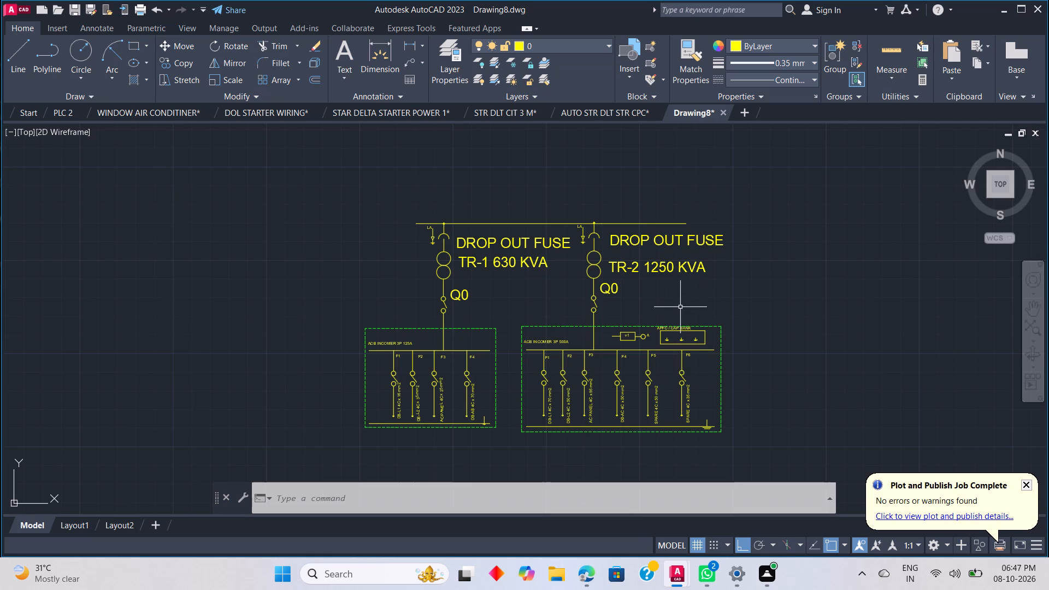
scroll(682, 312, up, 2)
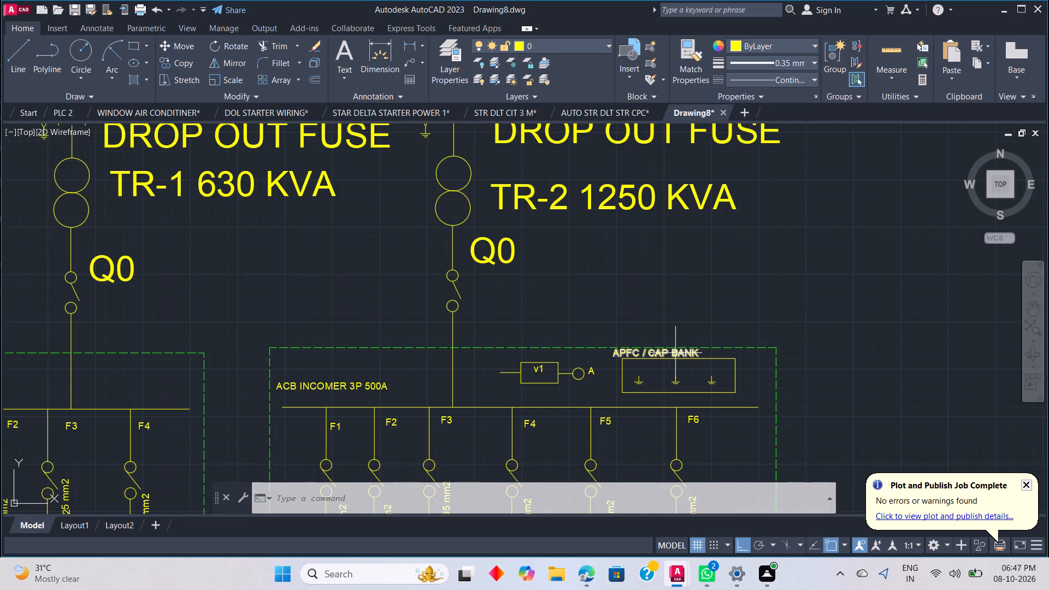
Move the APFC / CAP BANK label so it sits directly on the top edge of the rectangle with the three earth symbols.
click(675, 353)
click(614, 355)
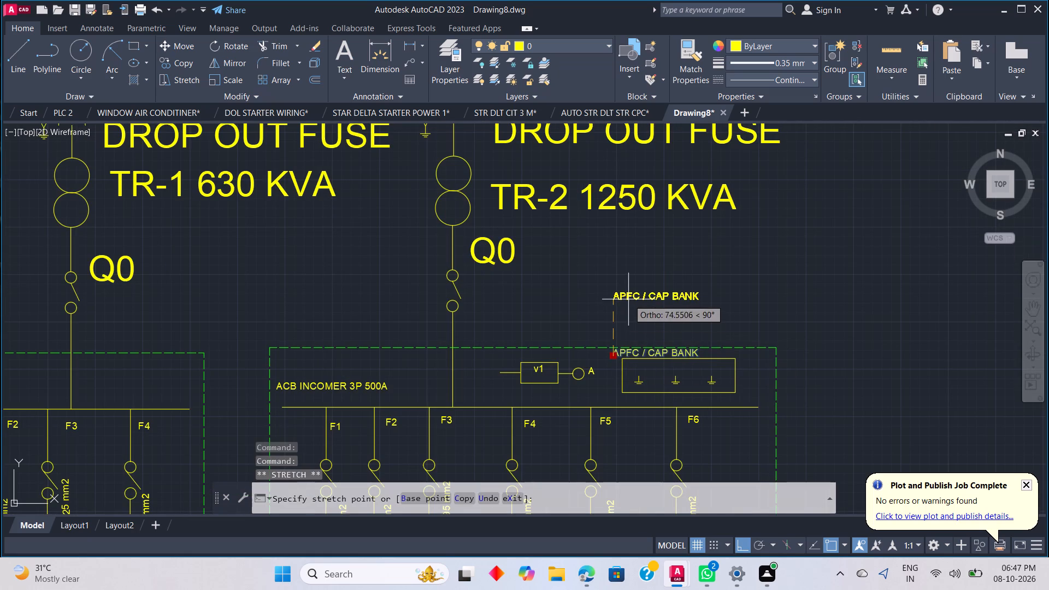
scroll(627, 352, up, 2)
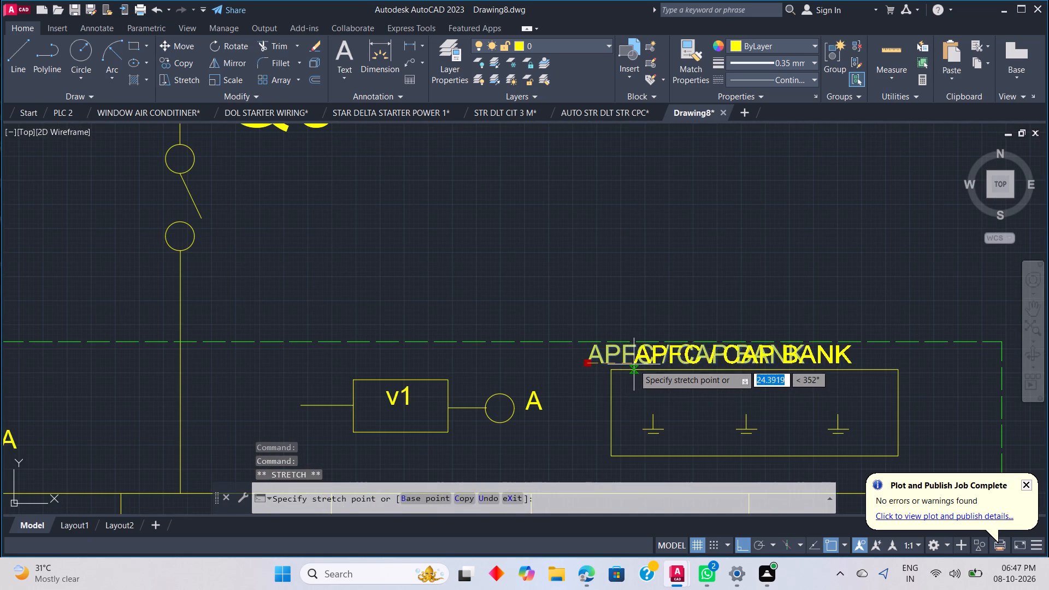
click(624, 364)
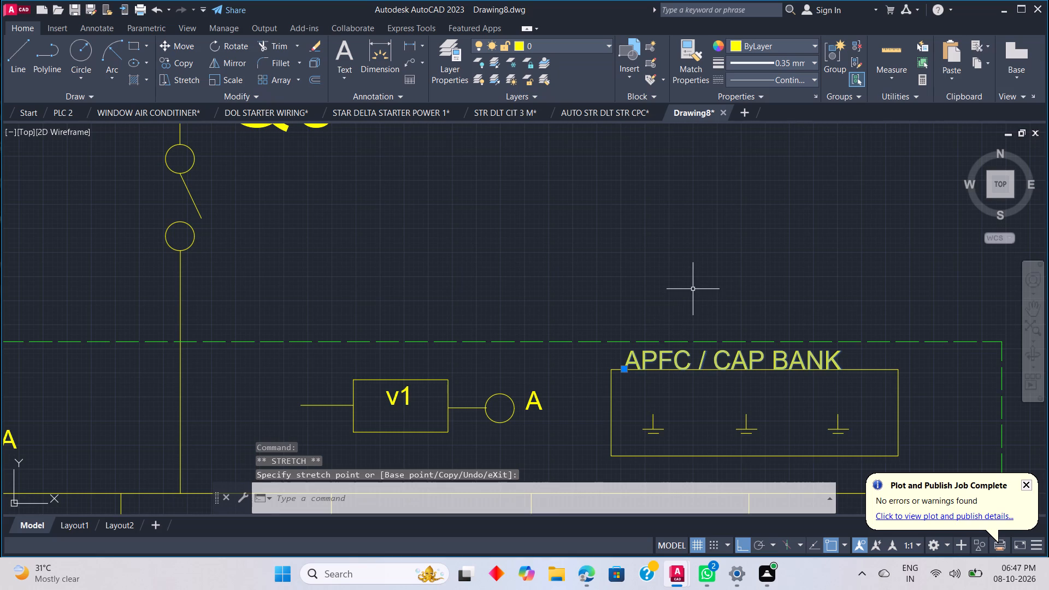
key(Escape)
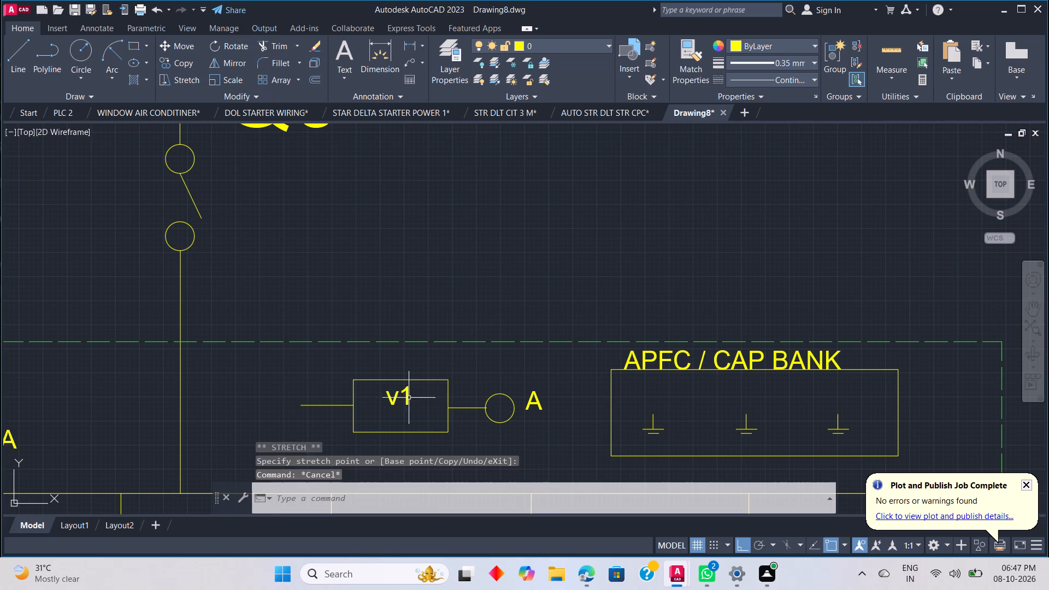
Turn Ortho off and copy the v1 label to the empty area above the dashed enclosure, over the APFC / CAP BANK box.
click(407, 396)
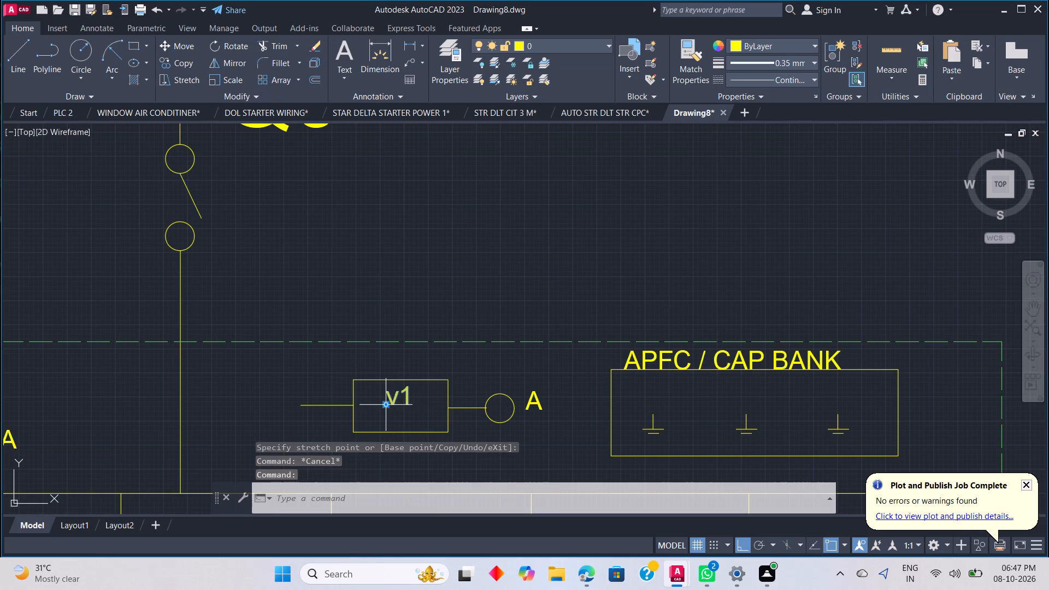
click(388, 406)
right_click(388, 406)
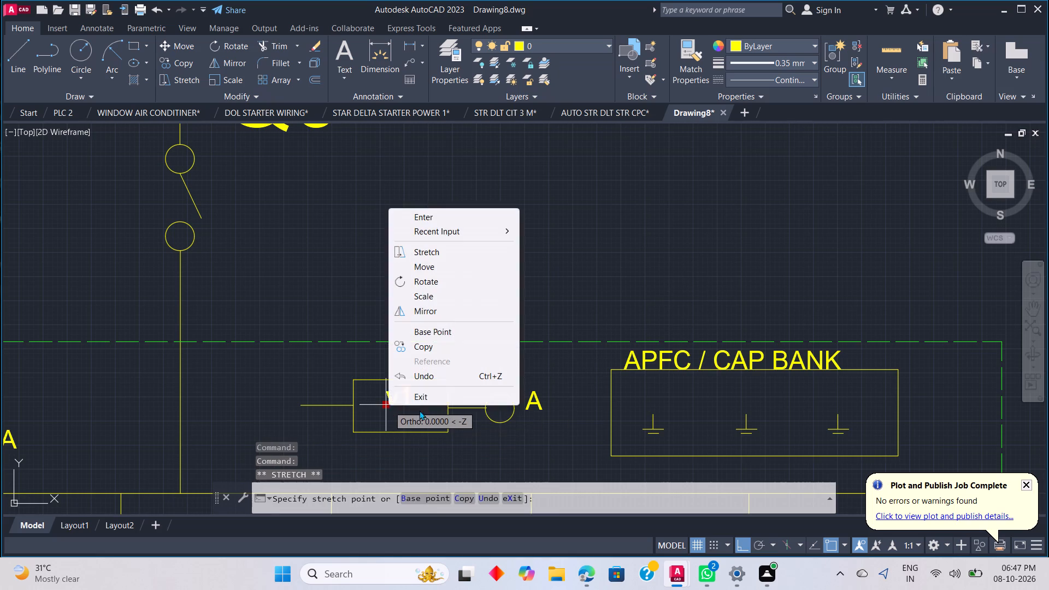
click(457, 342)
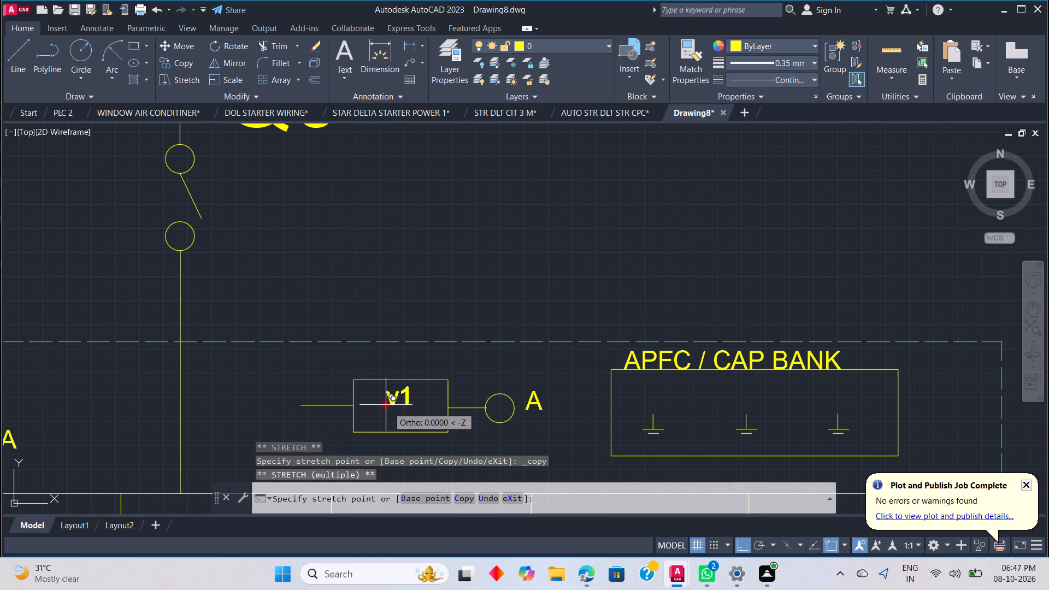
click(388, 408)
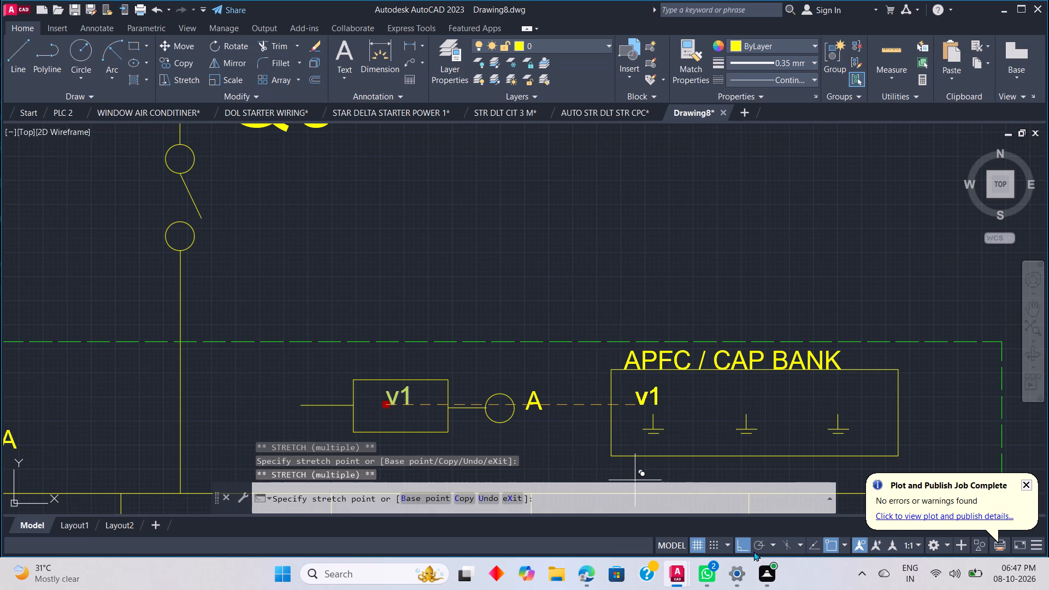
click(740, 539)
click(667, 244)
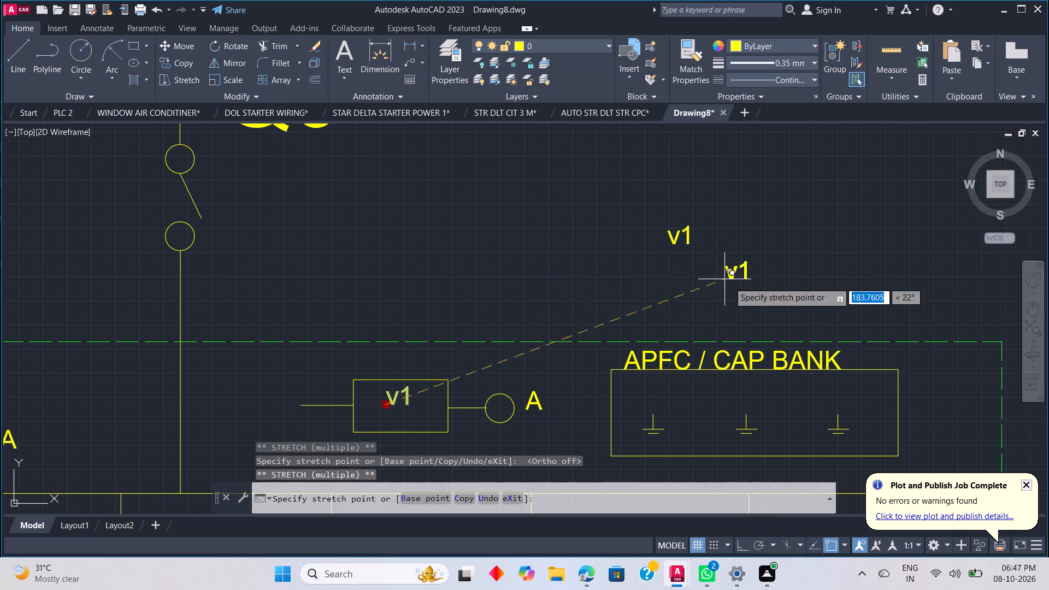
key(Escape)
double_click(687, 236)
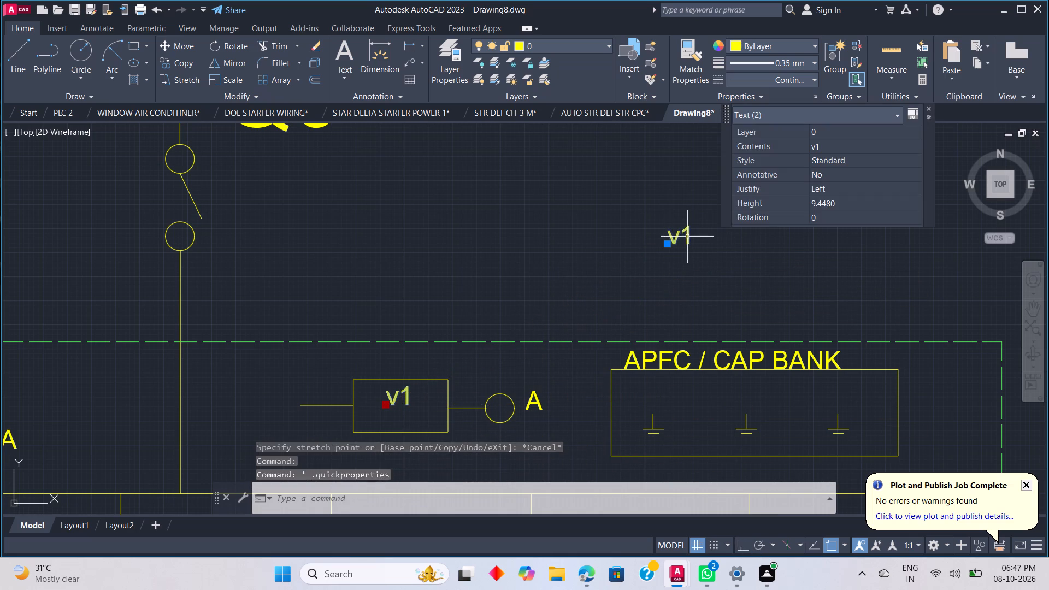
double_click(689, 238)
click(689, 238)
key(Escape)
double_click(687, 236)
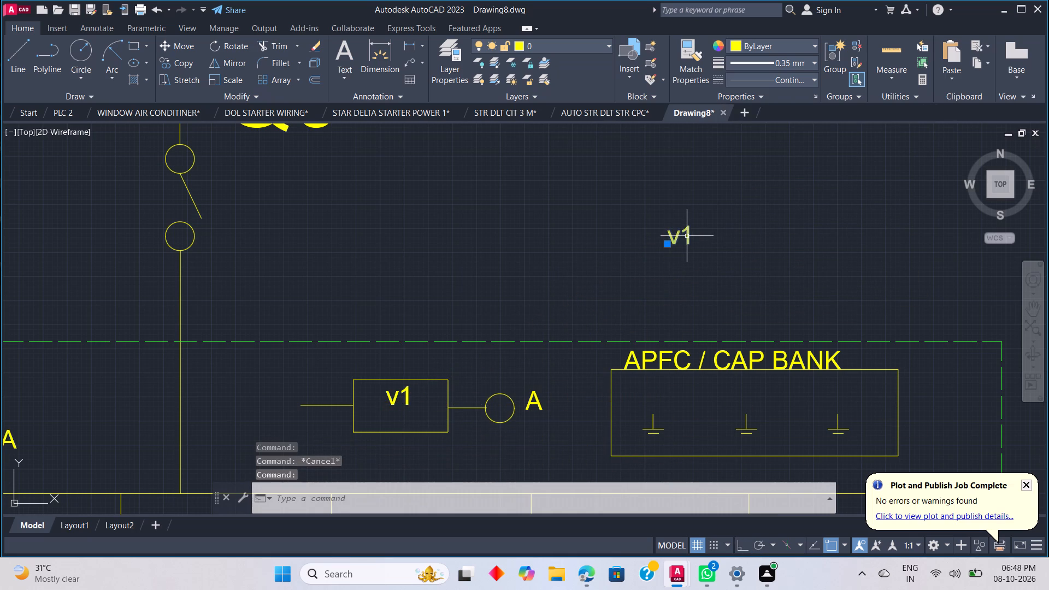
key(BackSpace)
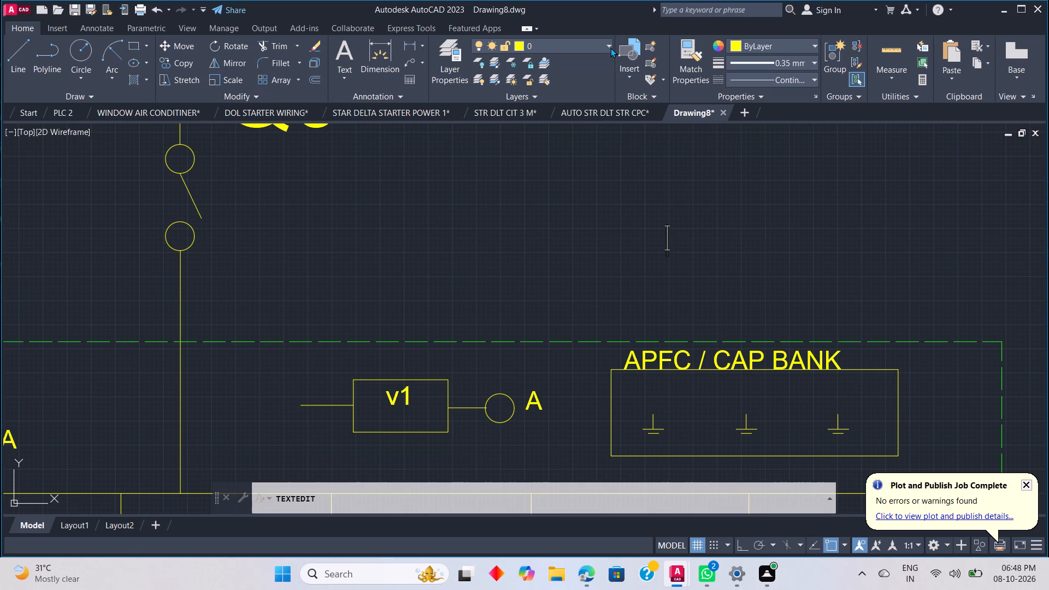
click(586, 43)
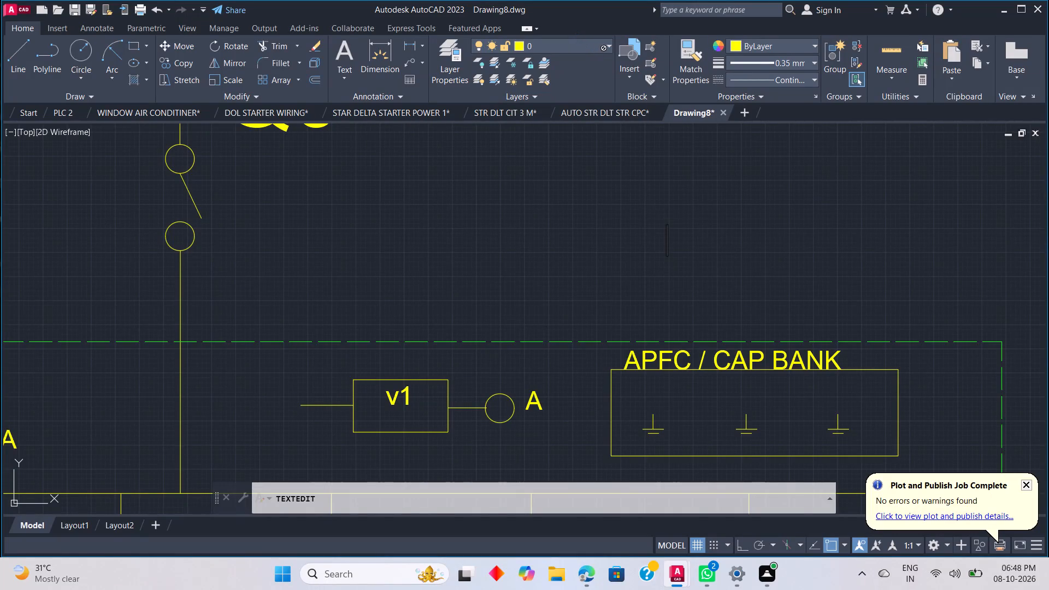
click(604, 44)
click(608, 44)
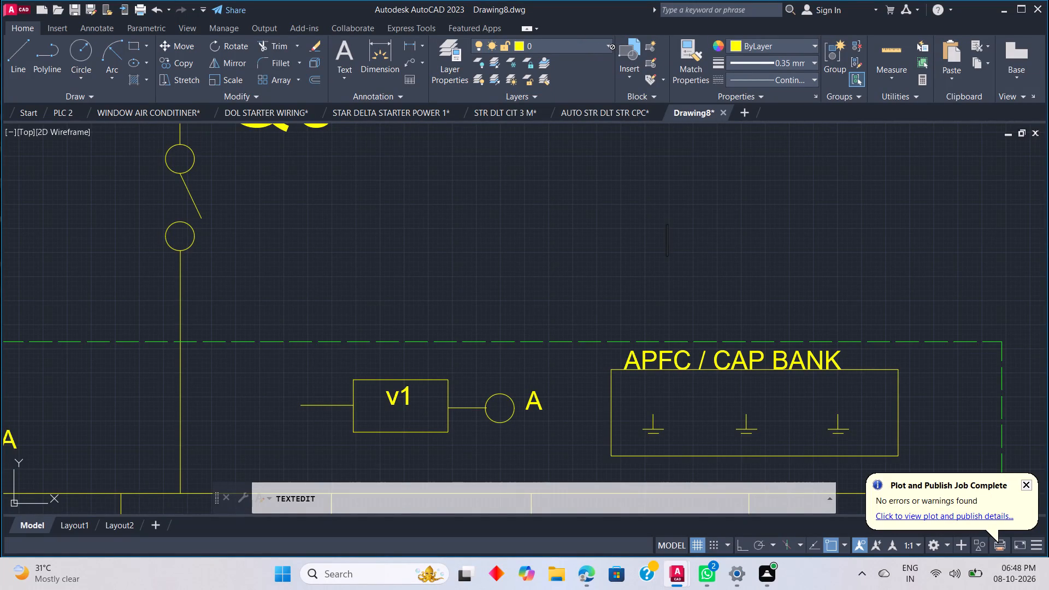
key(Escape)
Make Layer2 the current layer.
click(610, 44)
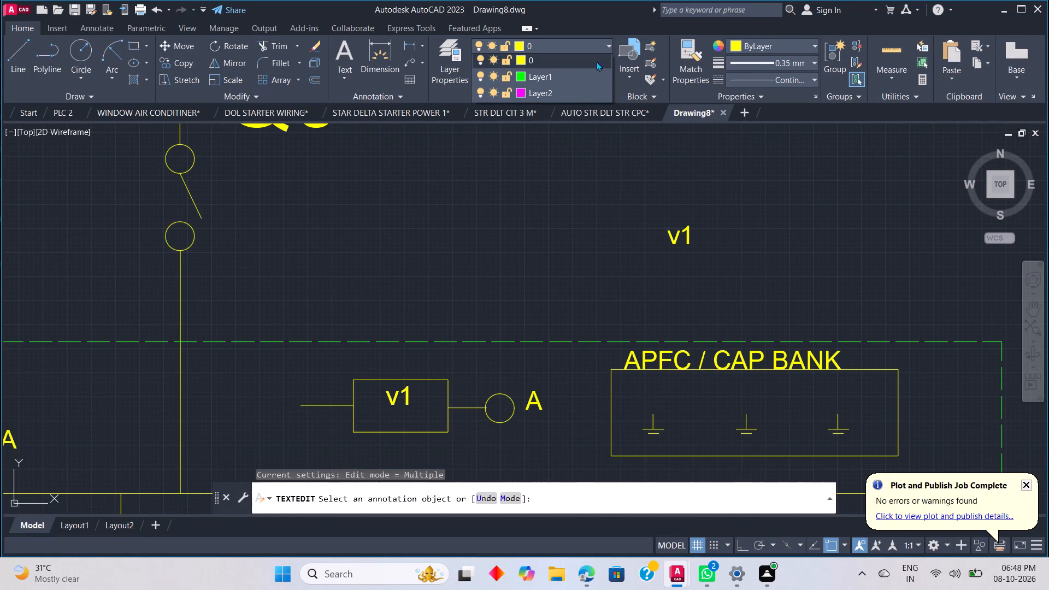
click(580, 93)
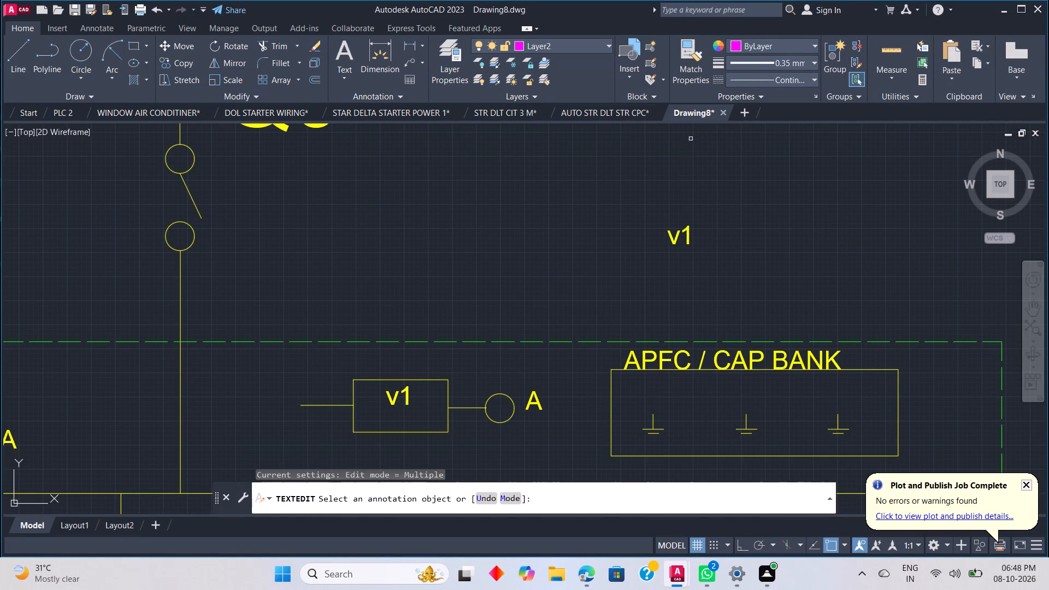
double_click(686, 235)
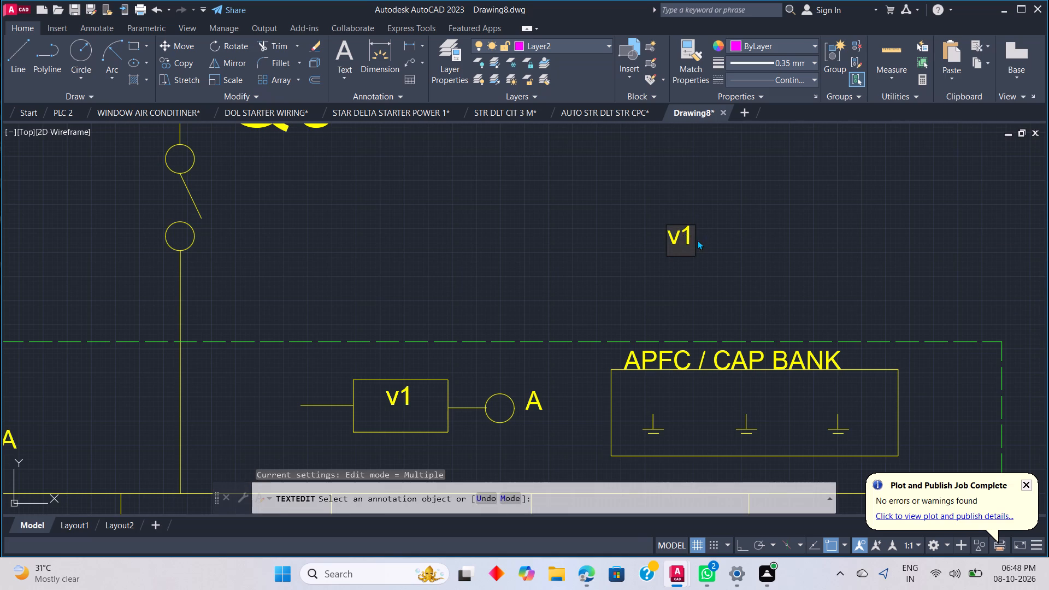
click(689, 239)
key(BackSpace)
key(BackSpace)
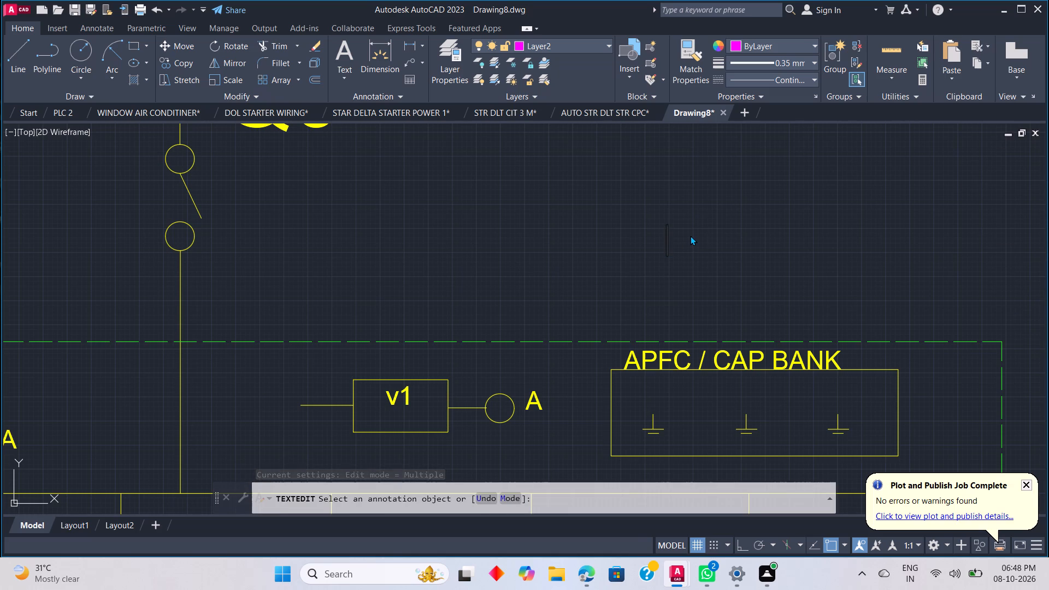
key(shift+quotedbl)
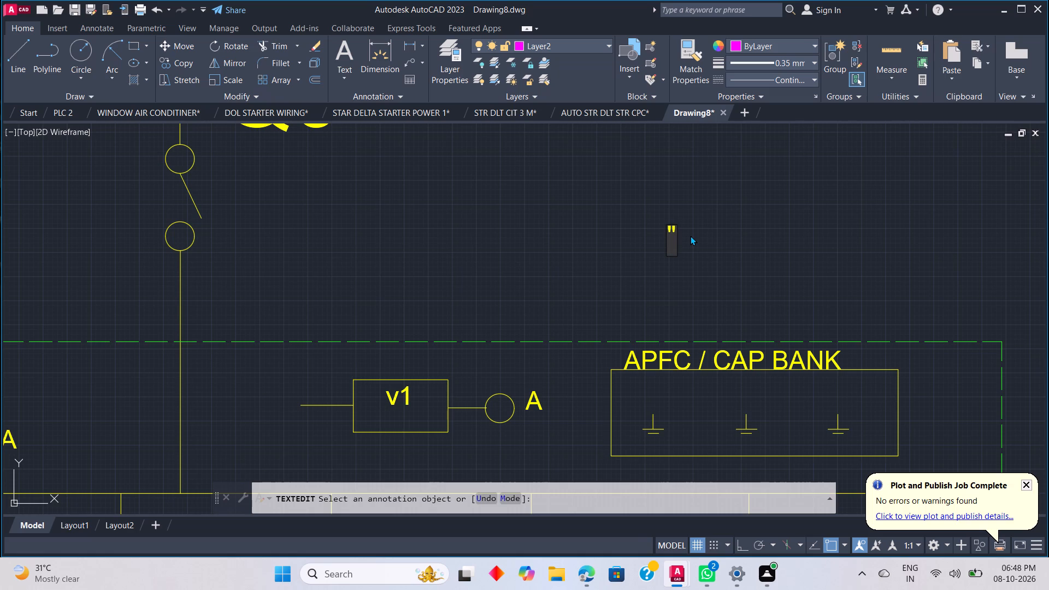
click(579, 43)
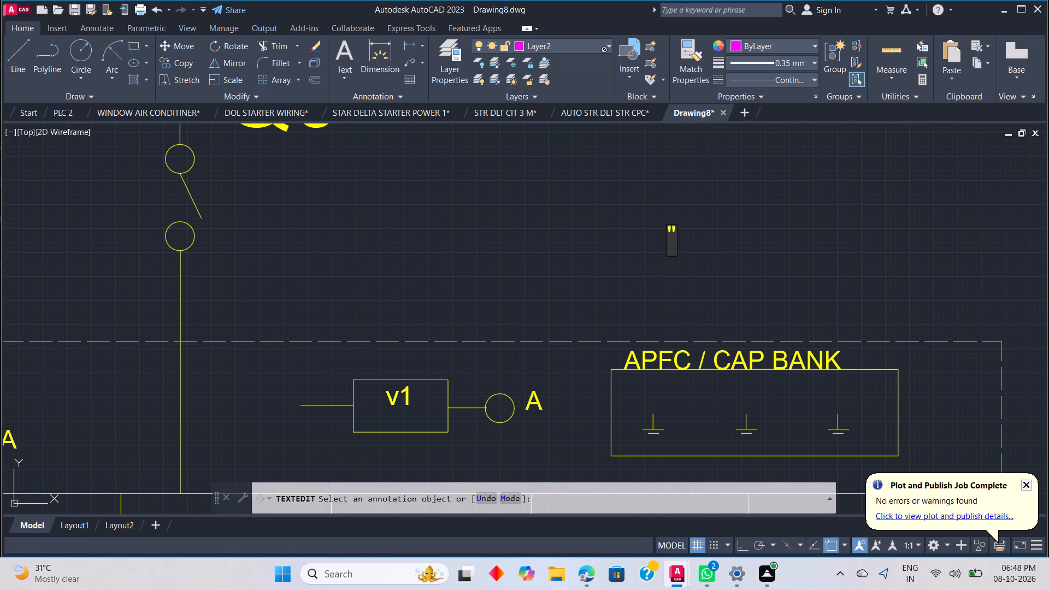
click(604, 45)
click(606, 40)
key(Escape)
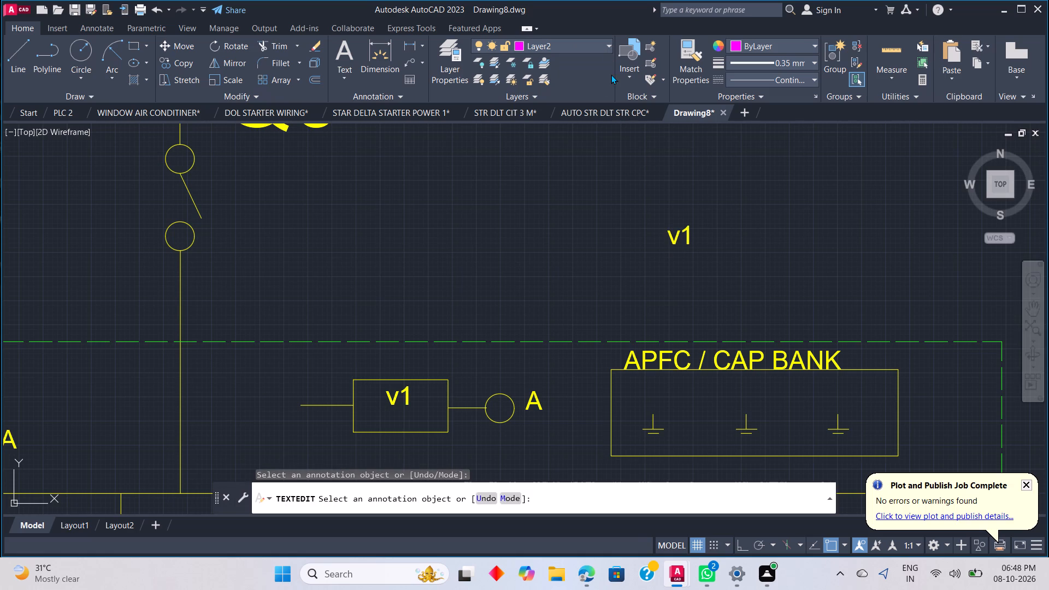
Set the current object colour to Magenta.
click(787, 44)
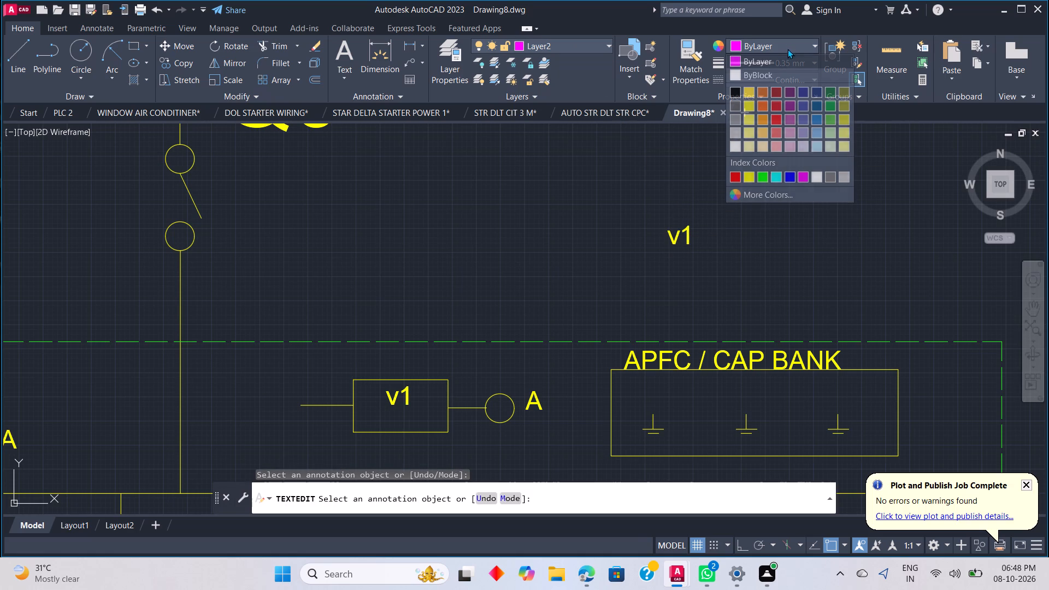
click(797, 174)
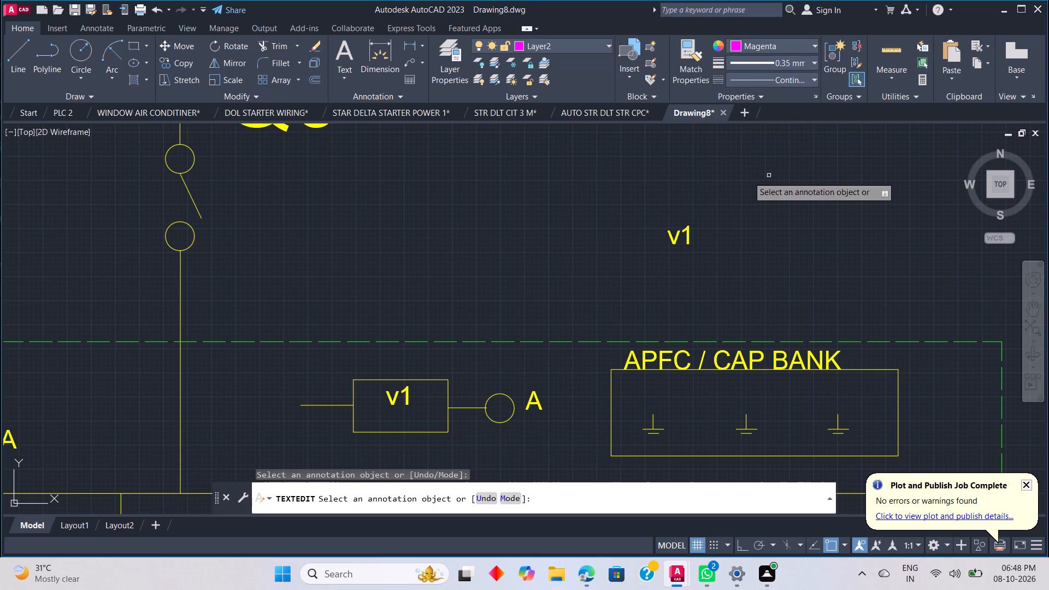
click(653, 170)
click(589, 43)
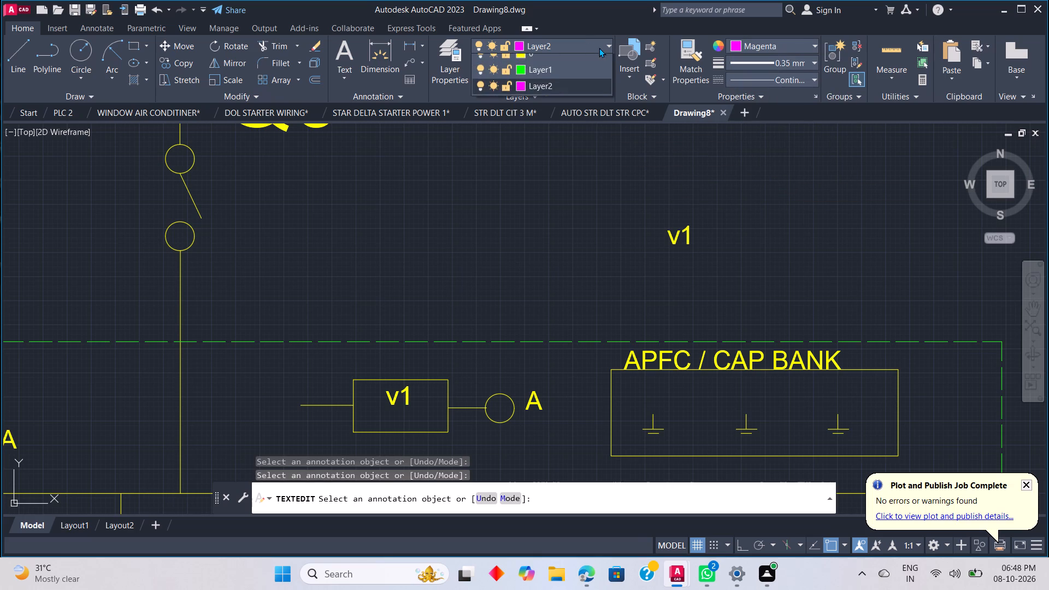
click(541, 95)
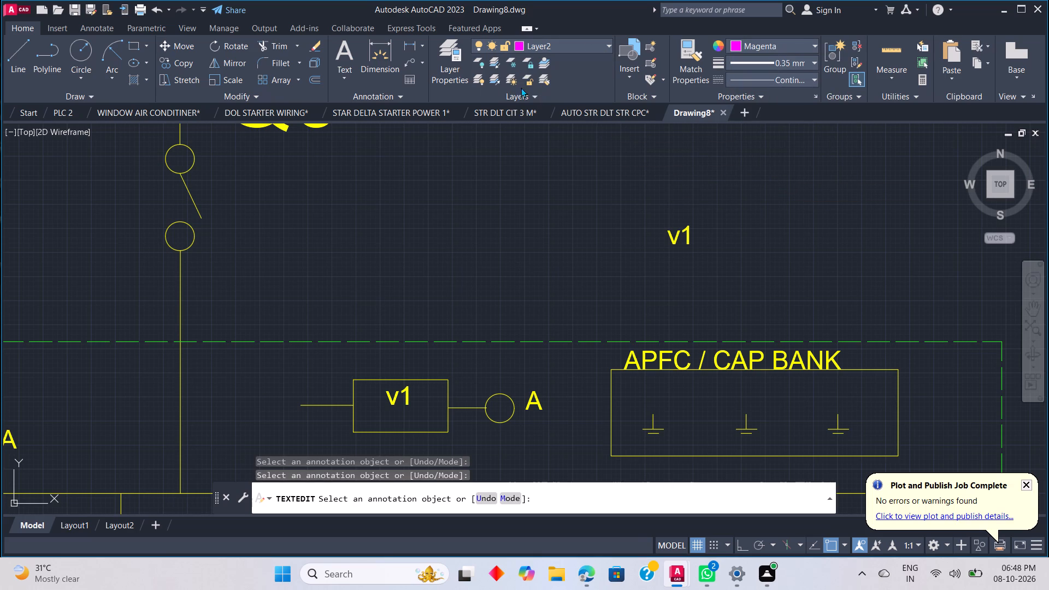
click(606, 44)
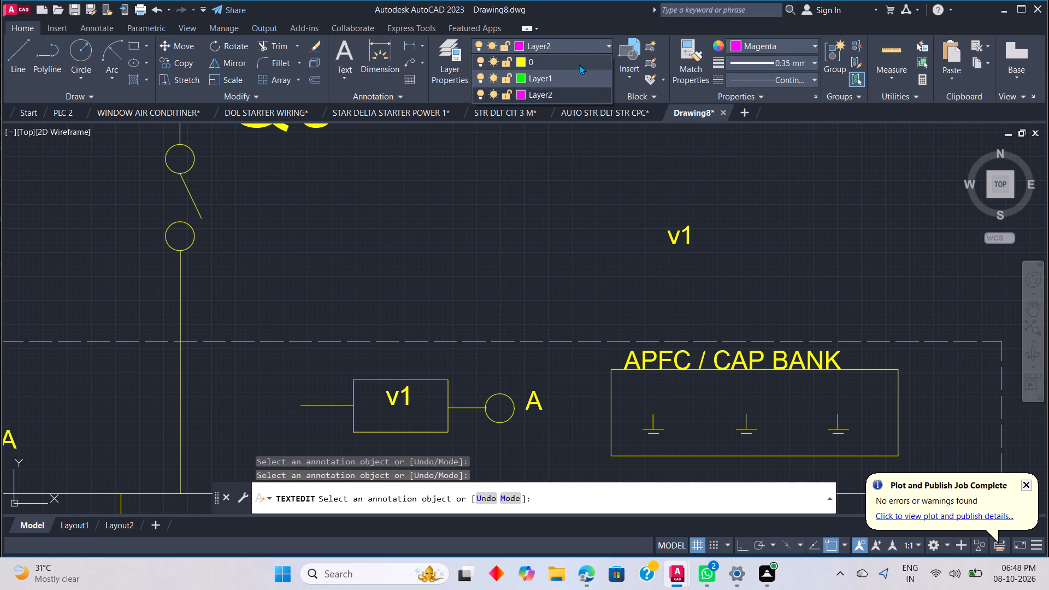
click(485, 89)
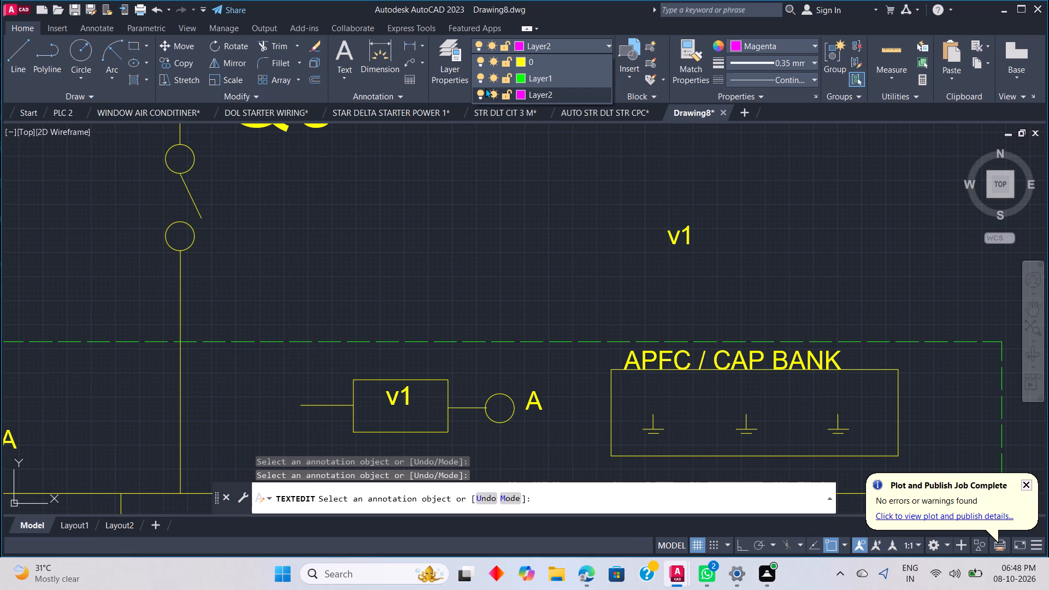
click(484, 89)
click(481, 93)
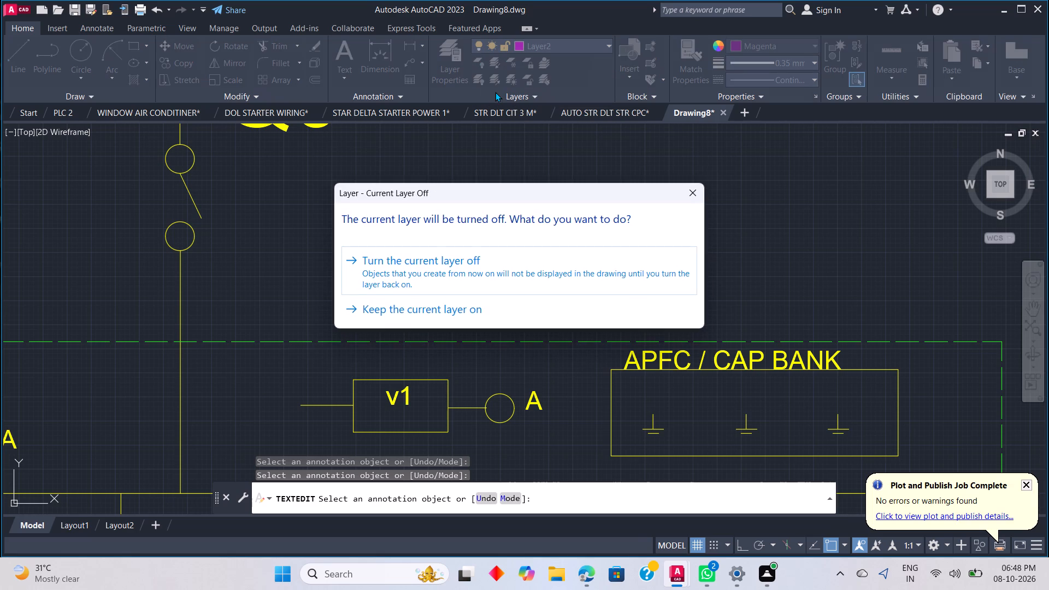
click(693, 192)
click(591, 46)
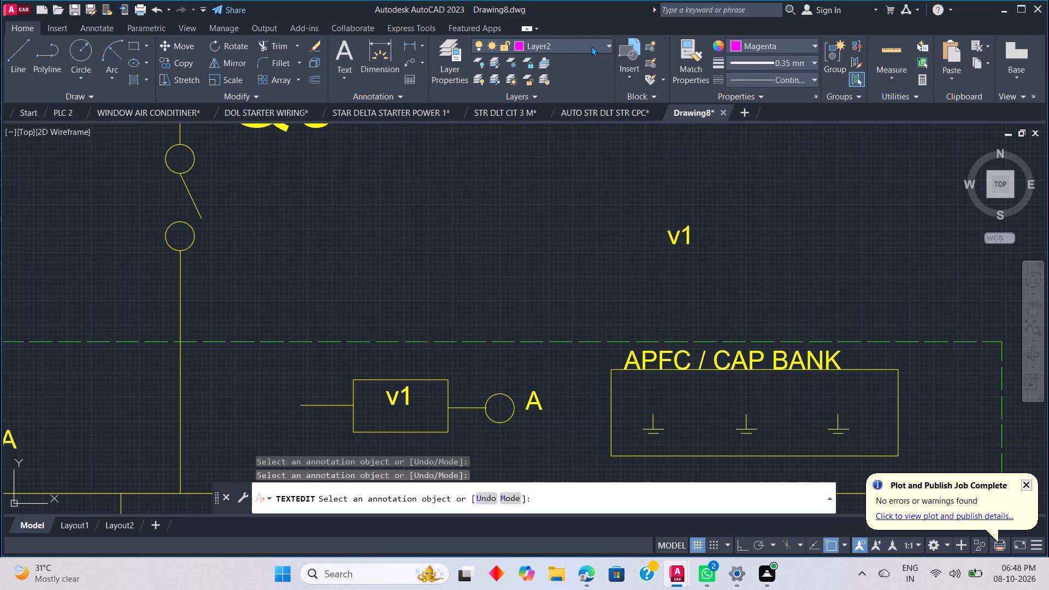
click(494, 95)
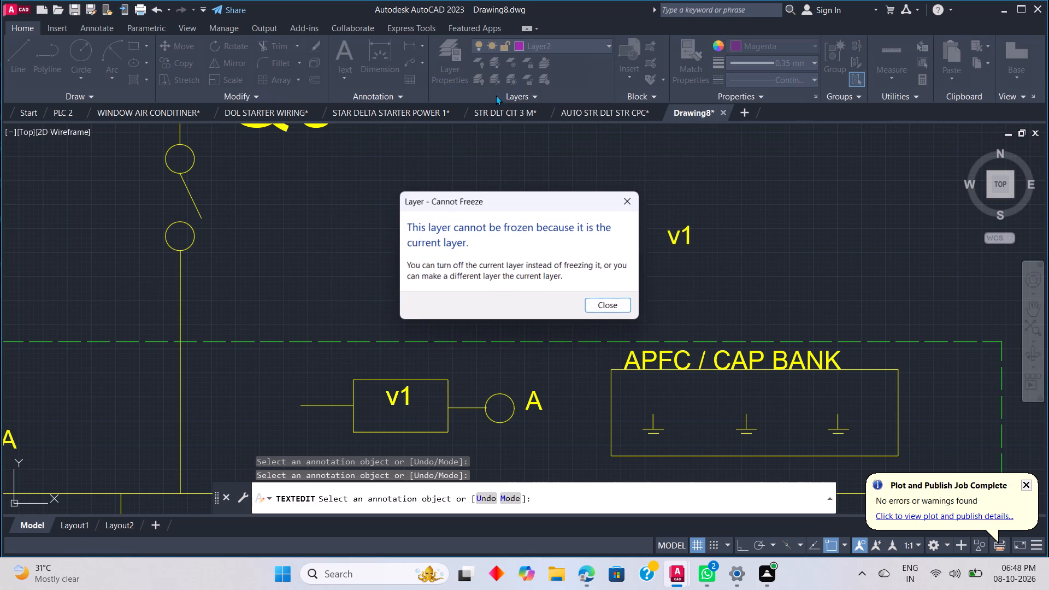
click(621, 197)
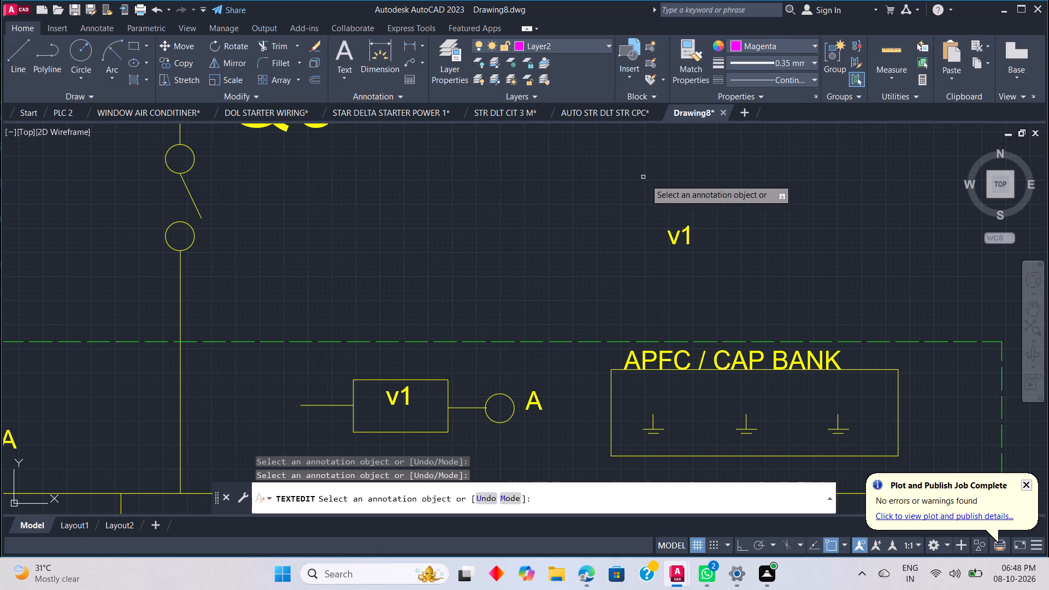
Replace the text of the copied v1 label above the dashed enclosure with "DB-2", including the quotation marks.
click(676, 233)
key(BackSpace)
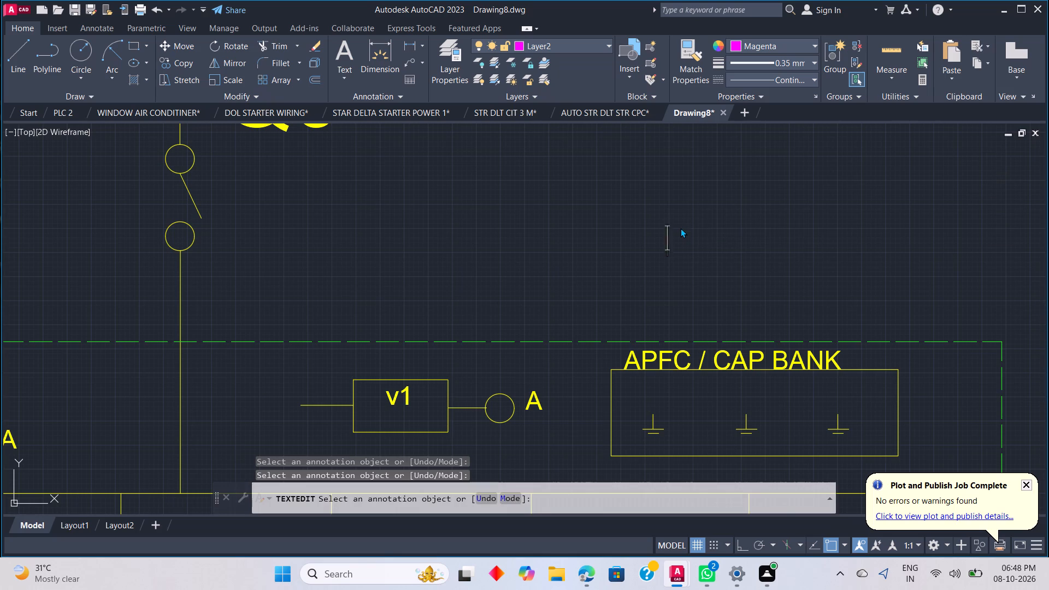
text(MM)
key(BackSpace)
key(BackSpace)
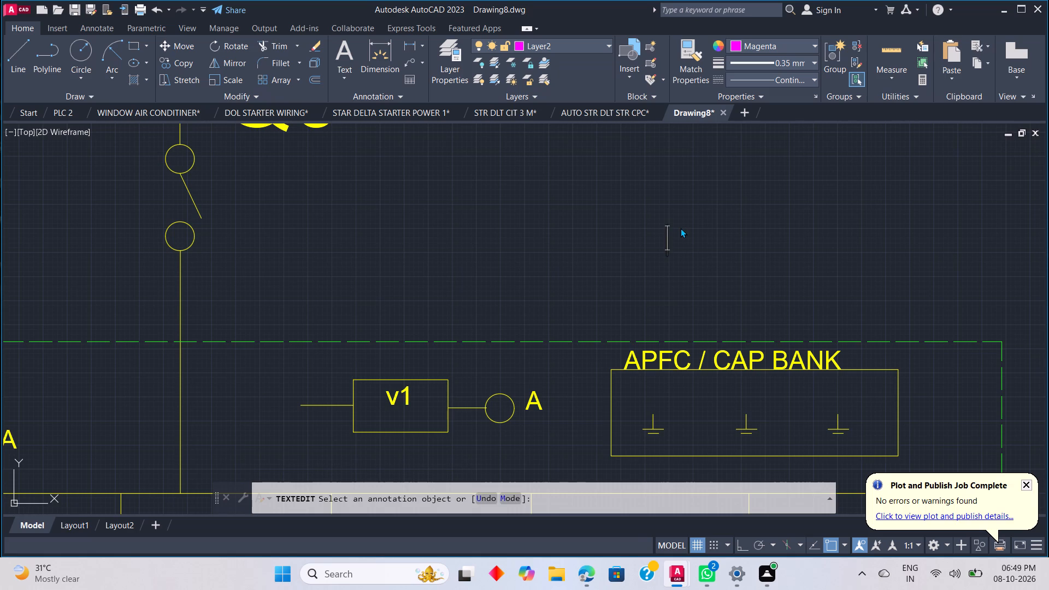
key(shift+quotedbl)
key(d)
key(b)
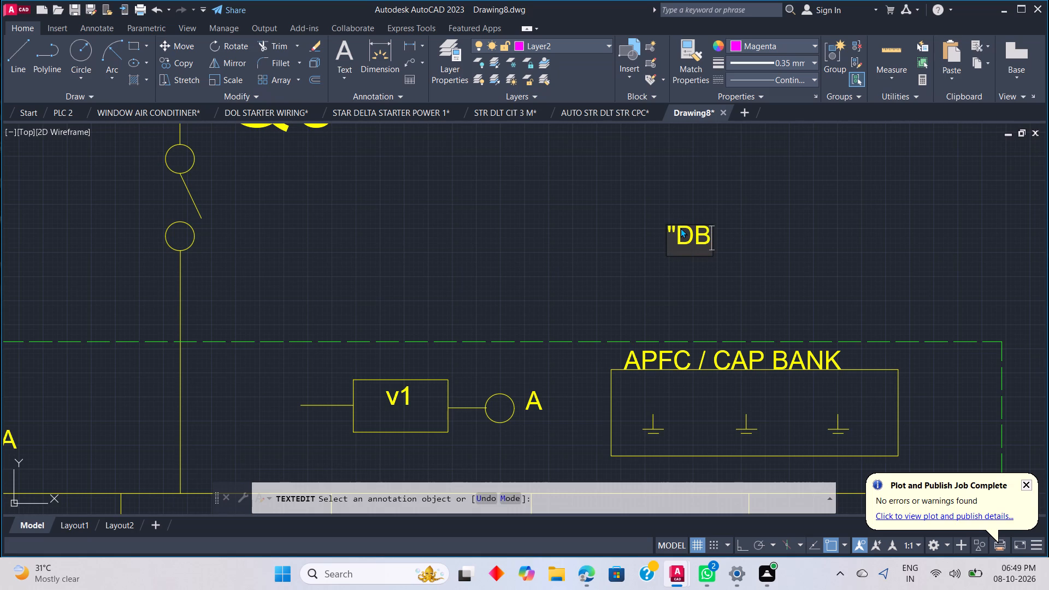
text(-2)
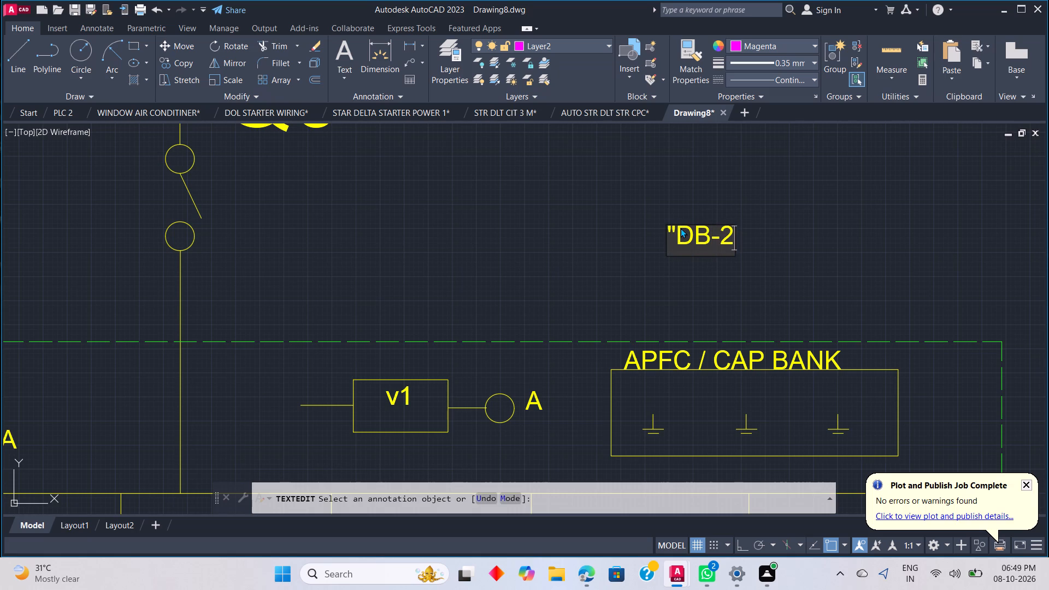
key(shift+quotedbl)
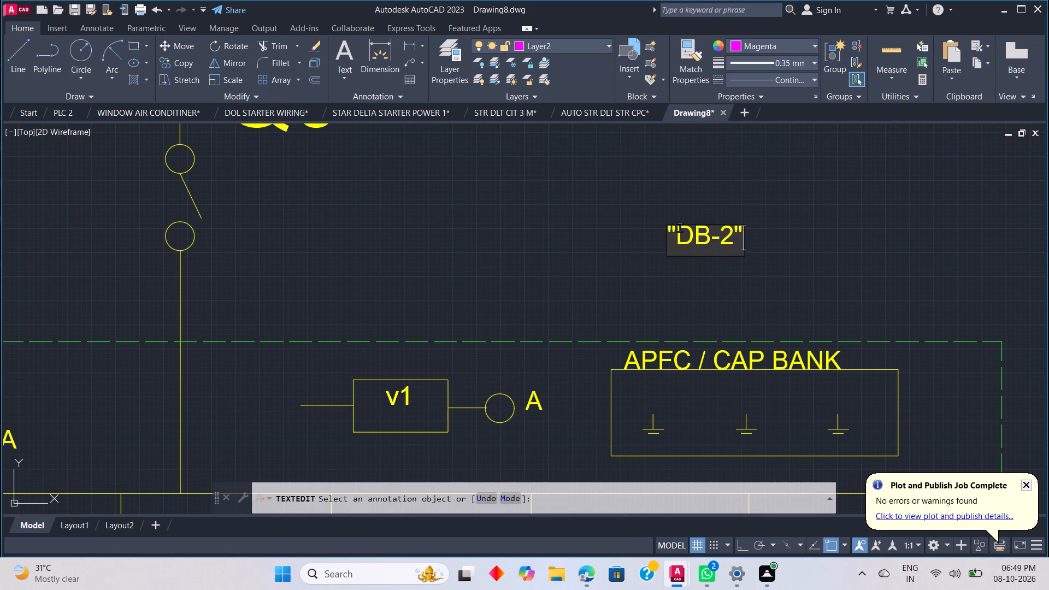
click(802, 282)
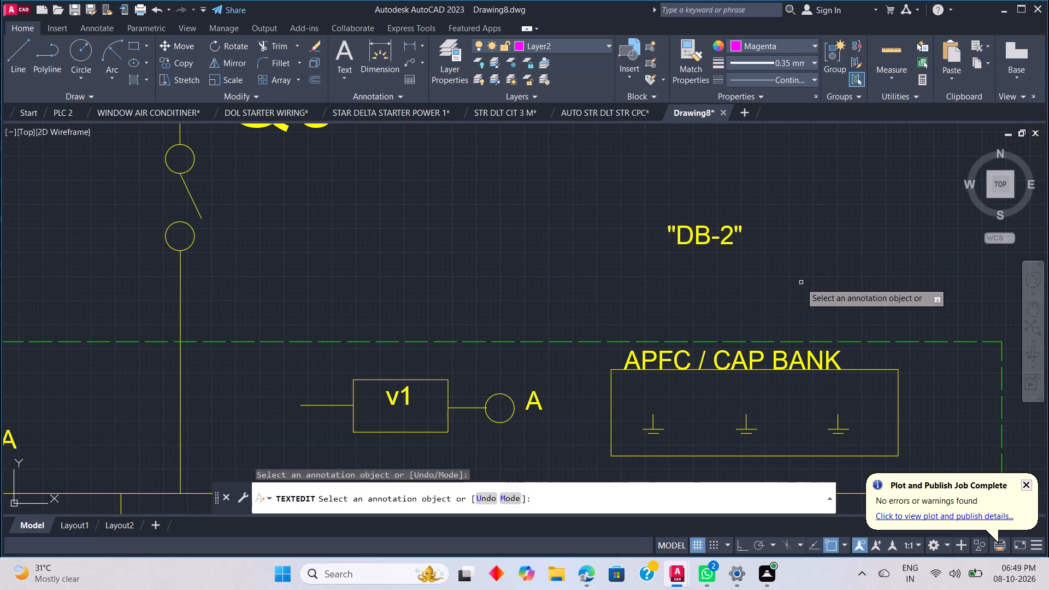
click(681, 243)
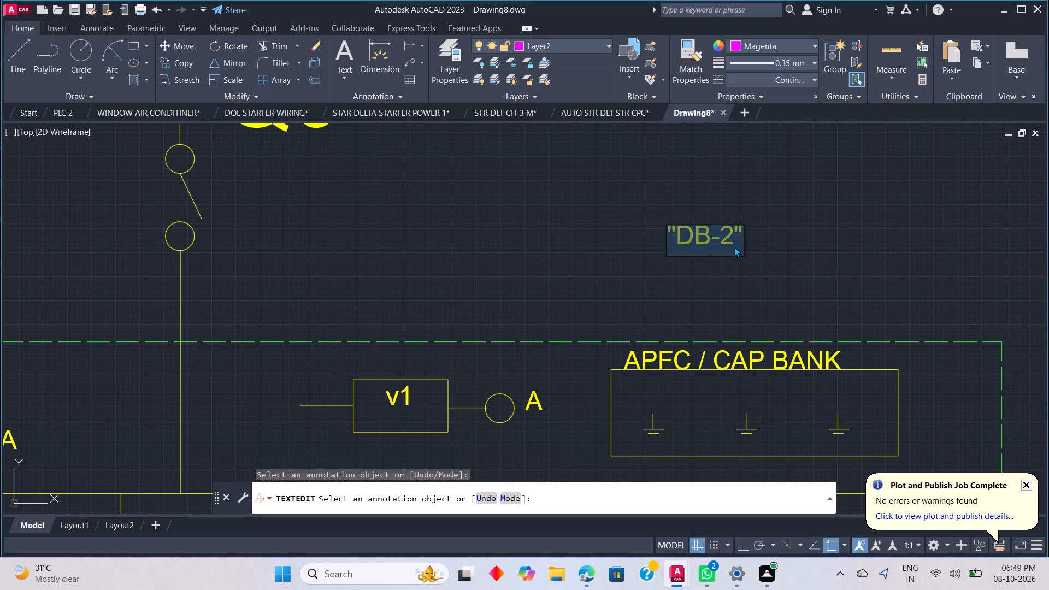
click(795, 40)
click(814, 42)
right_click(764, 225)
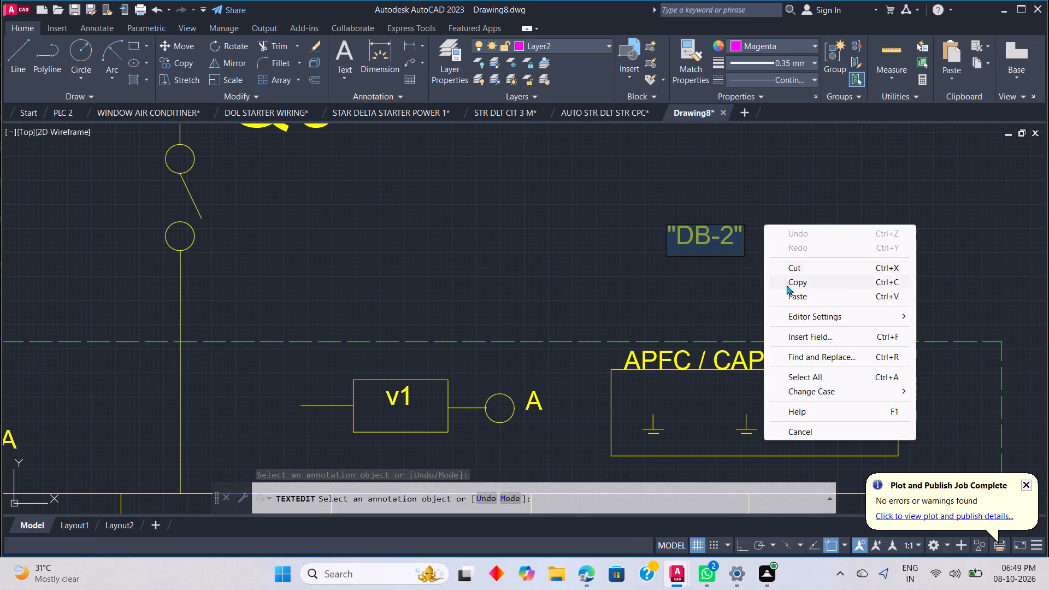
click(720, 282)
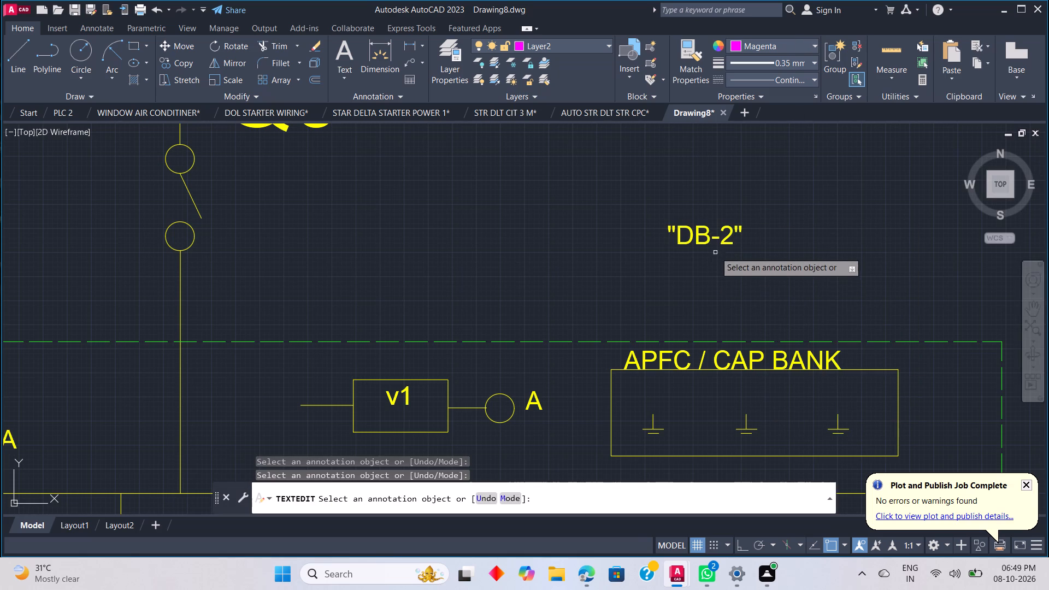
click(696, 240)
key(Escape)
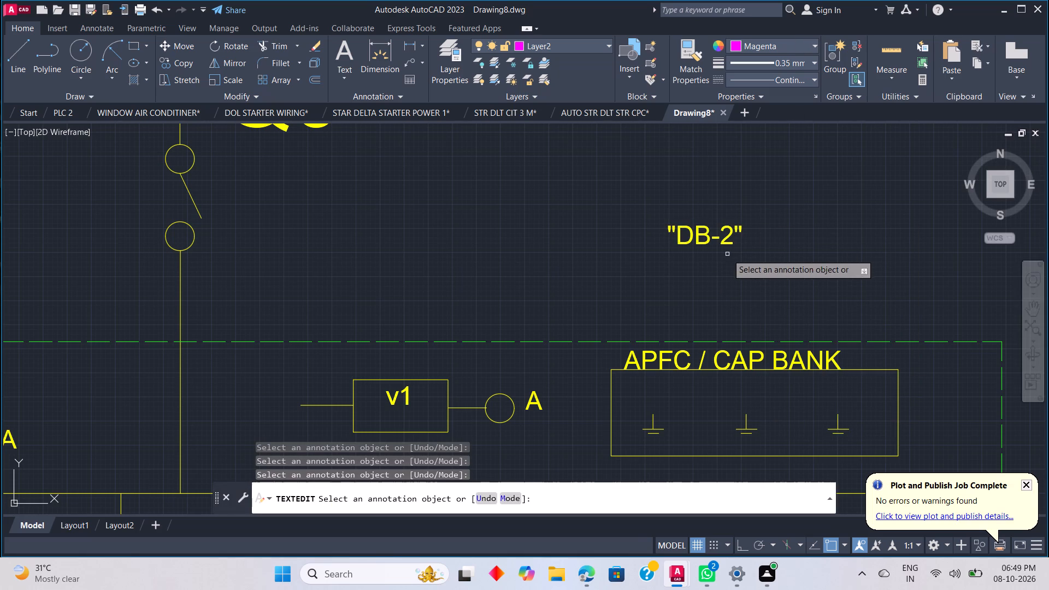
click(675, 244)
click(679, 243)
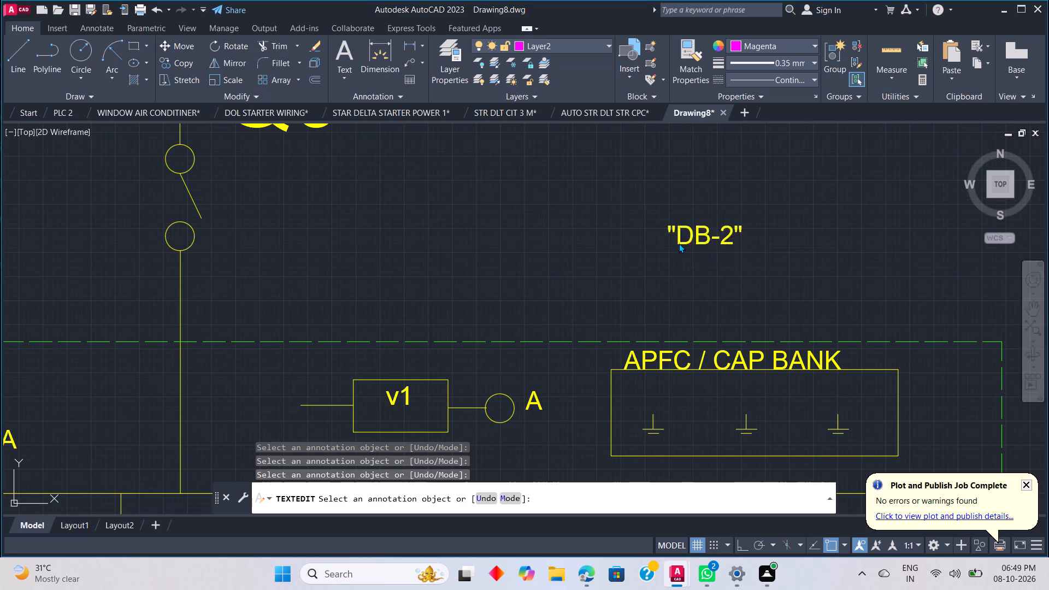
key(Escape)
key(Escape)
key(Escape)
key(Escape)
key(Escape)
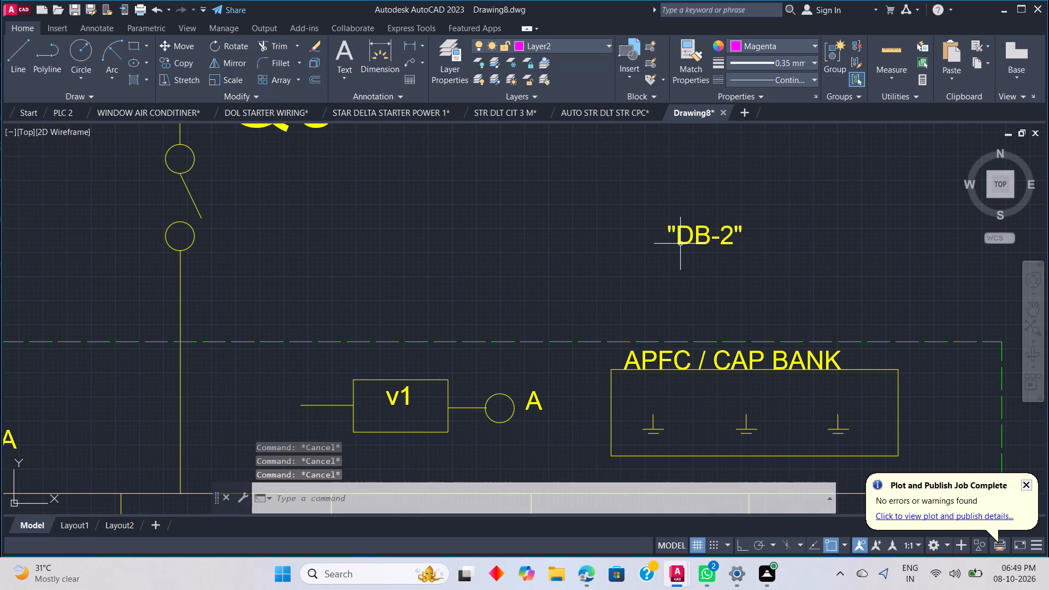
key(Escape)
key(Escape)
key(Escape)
Shift the "DB-2" label down closer to the dashed enclosure and set its colour to Magenta.
click(680, 244)
click(668, 243)
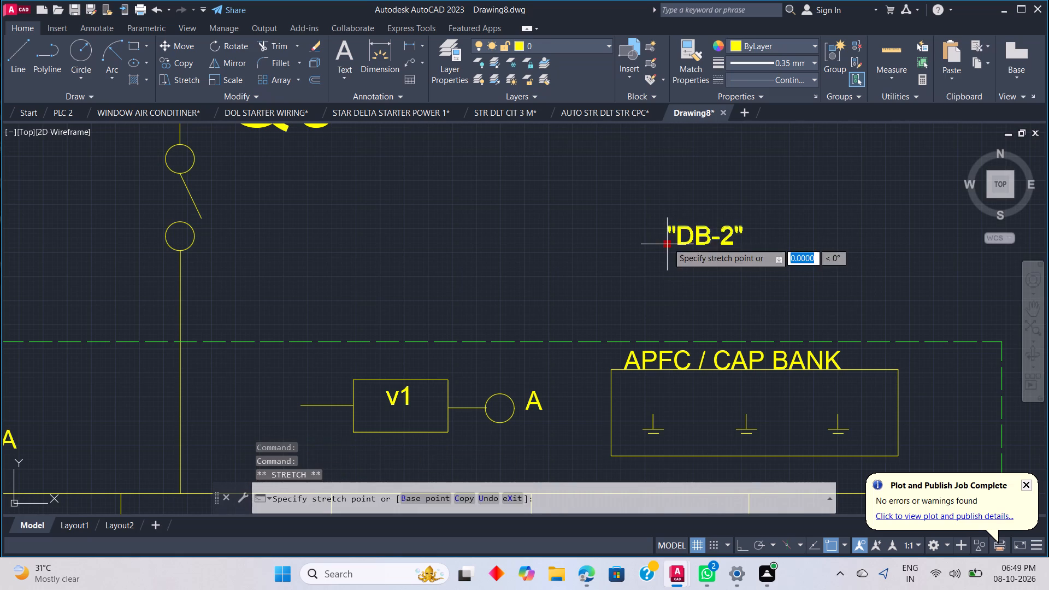
right_click(692, 249)
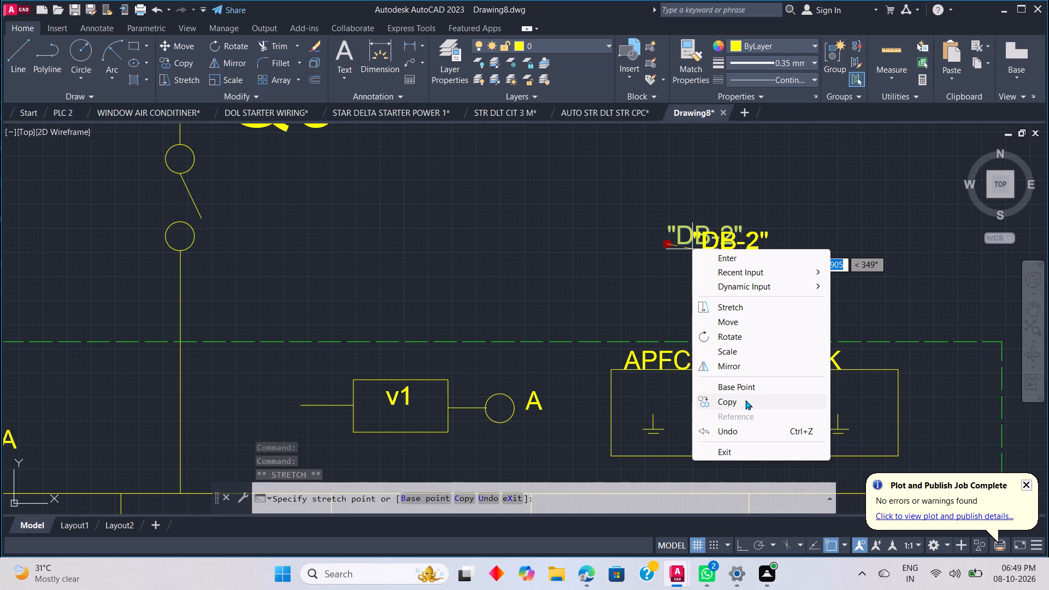
click(639, 304)
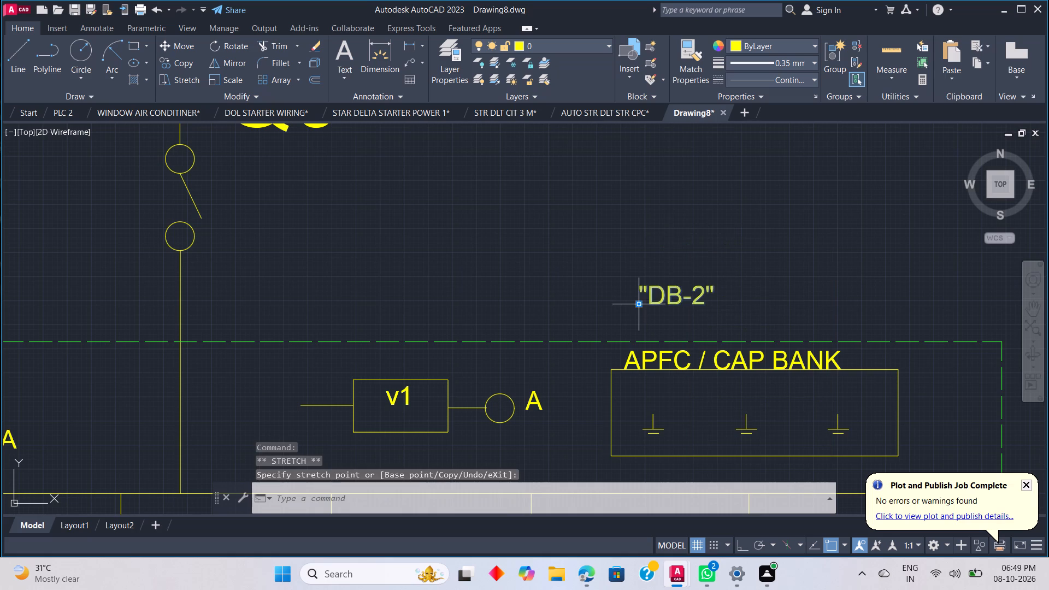
click(806, 45)
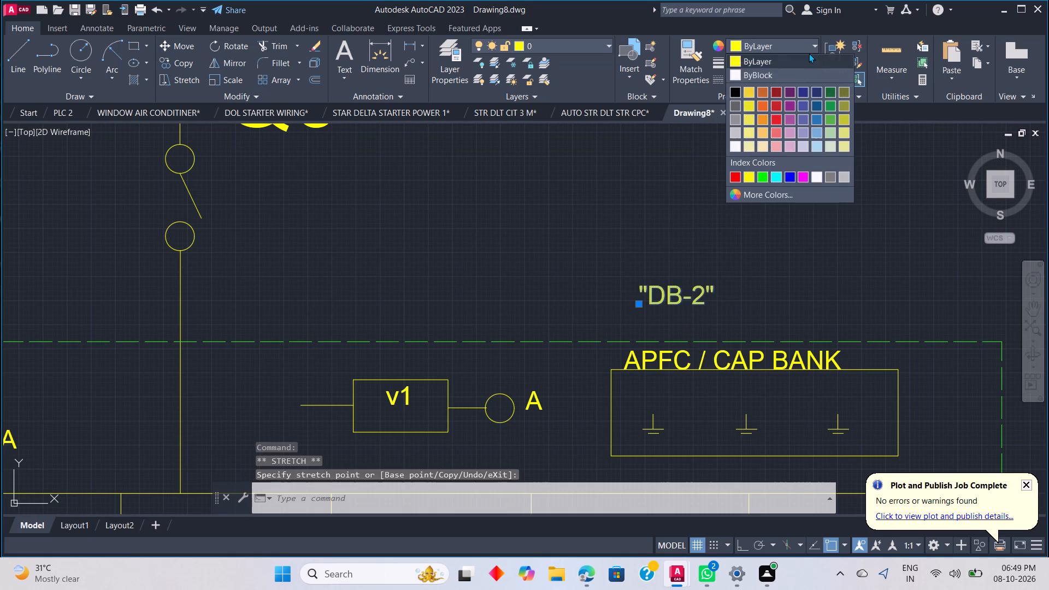
click(799, 176)
click(765, 249)
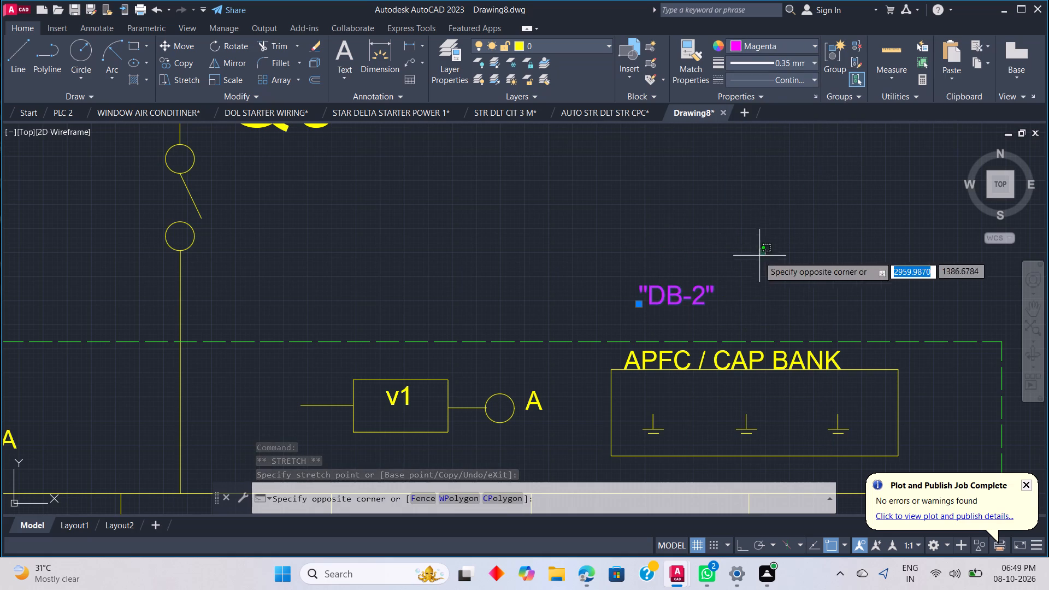
key(Escape)
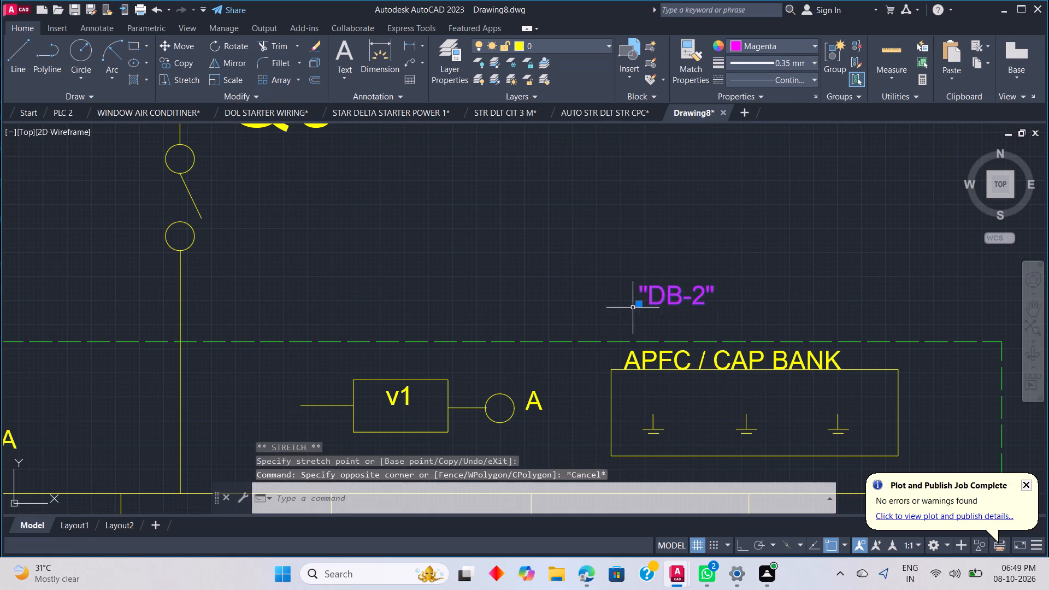
Move the "DB-2" label to just above the dashed enclosure's top edge, near its top-right corner.
click(641, 306)
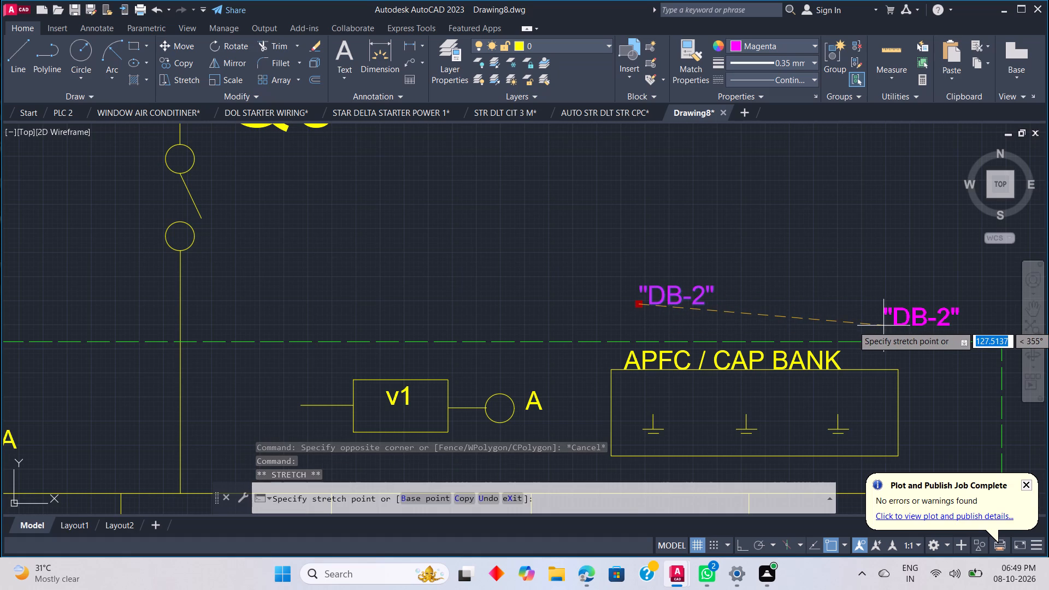
click(883, 326)
Change the magenta label's text to "DB-02", keeping the quotation marks.
triple_click(939, 319)
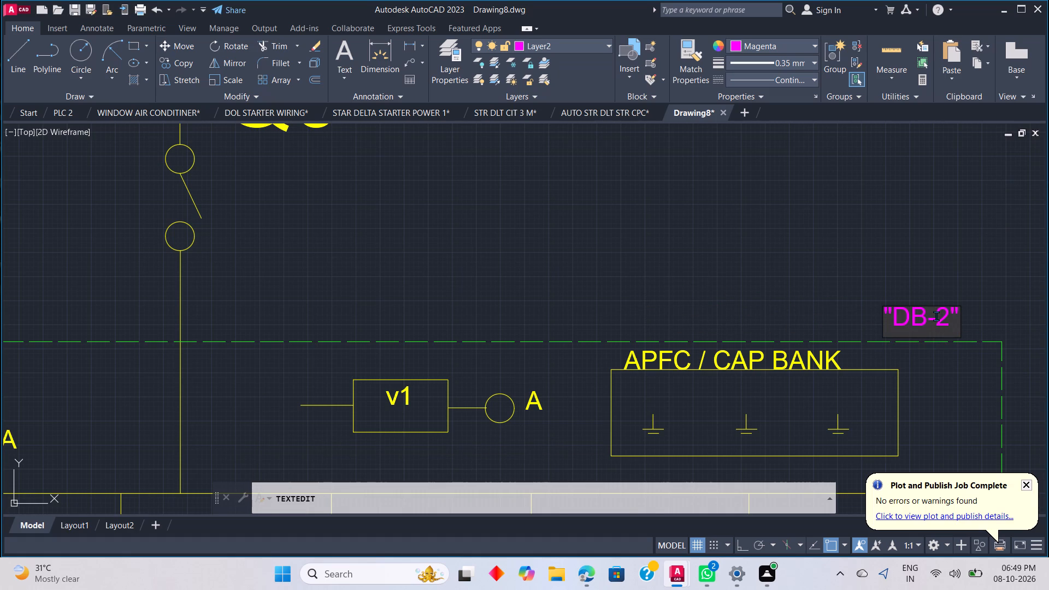
key(0)
click(812, 297)
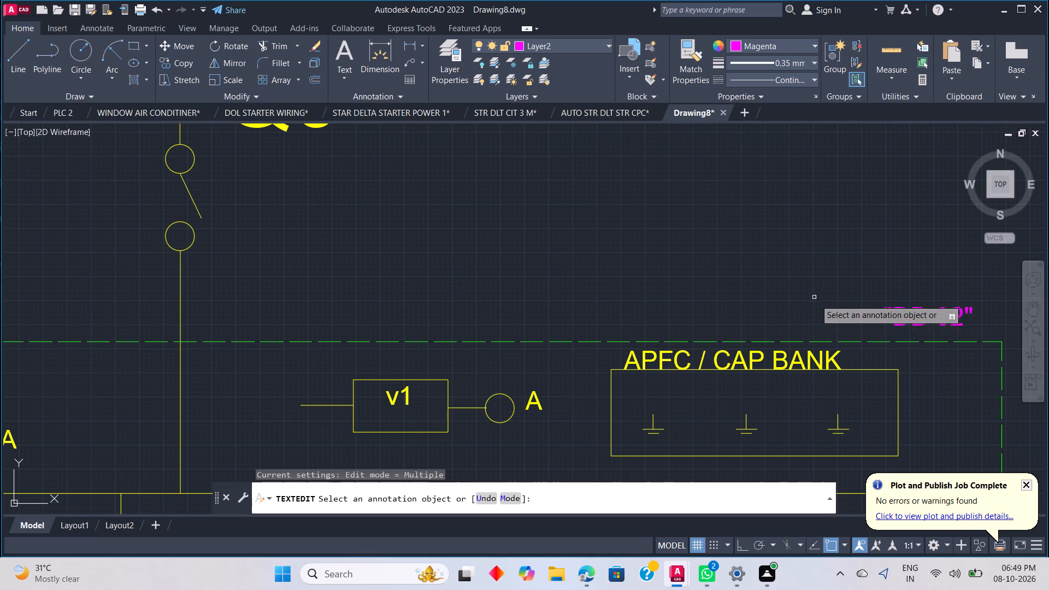
key(Escape)
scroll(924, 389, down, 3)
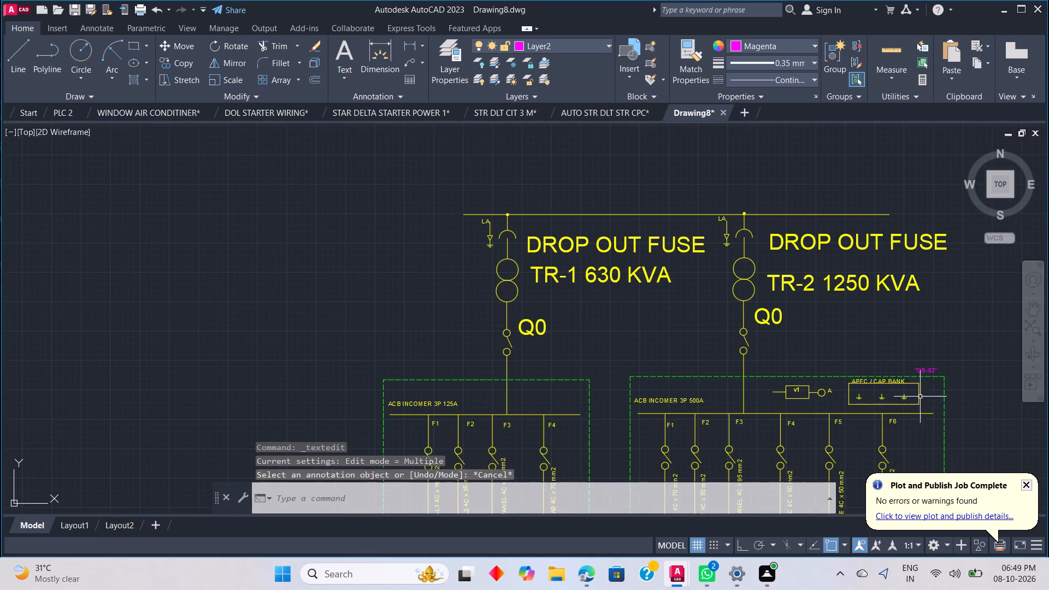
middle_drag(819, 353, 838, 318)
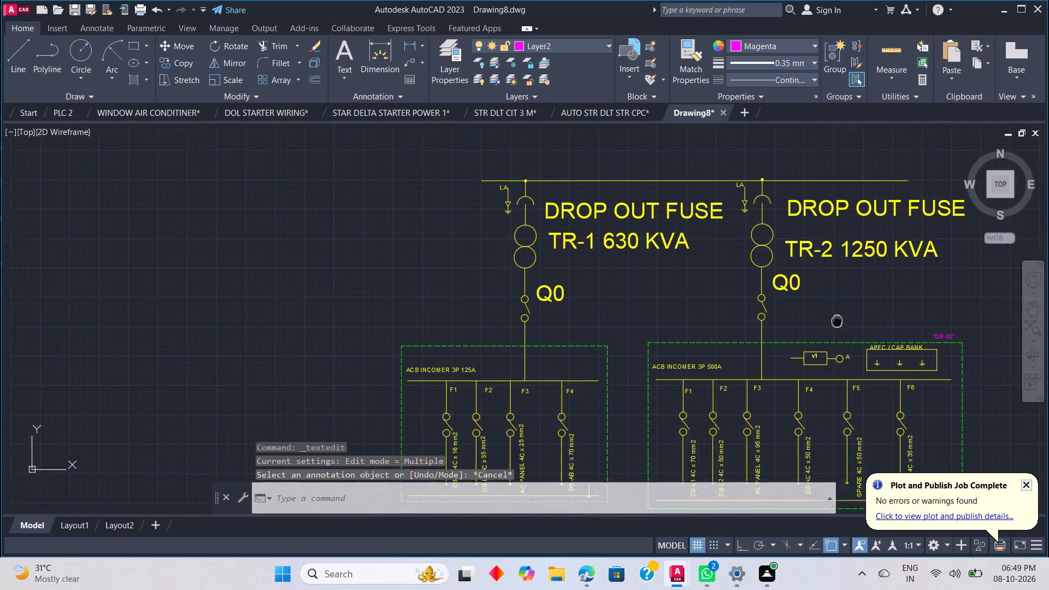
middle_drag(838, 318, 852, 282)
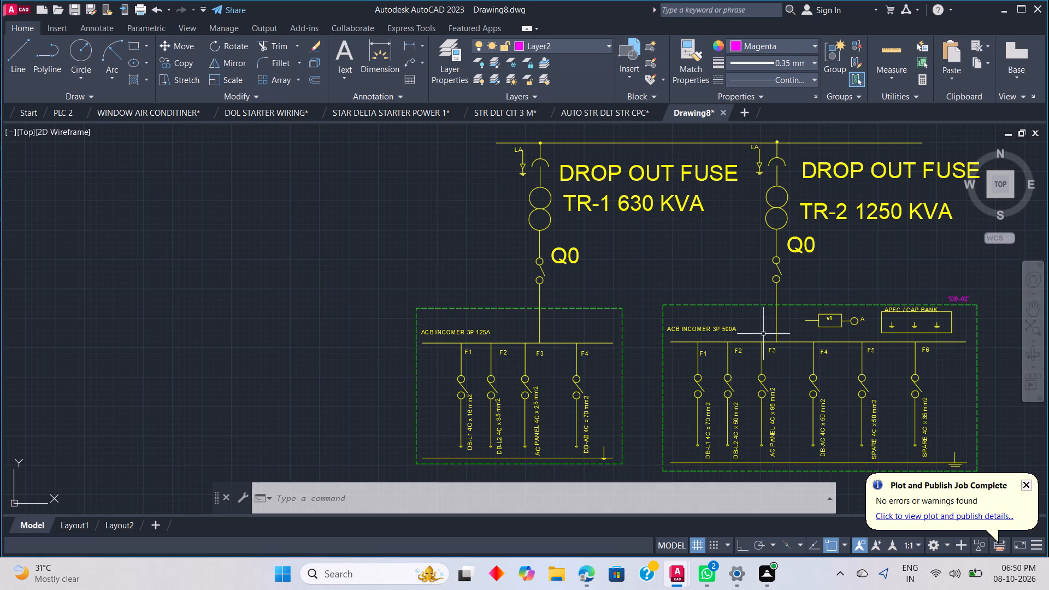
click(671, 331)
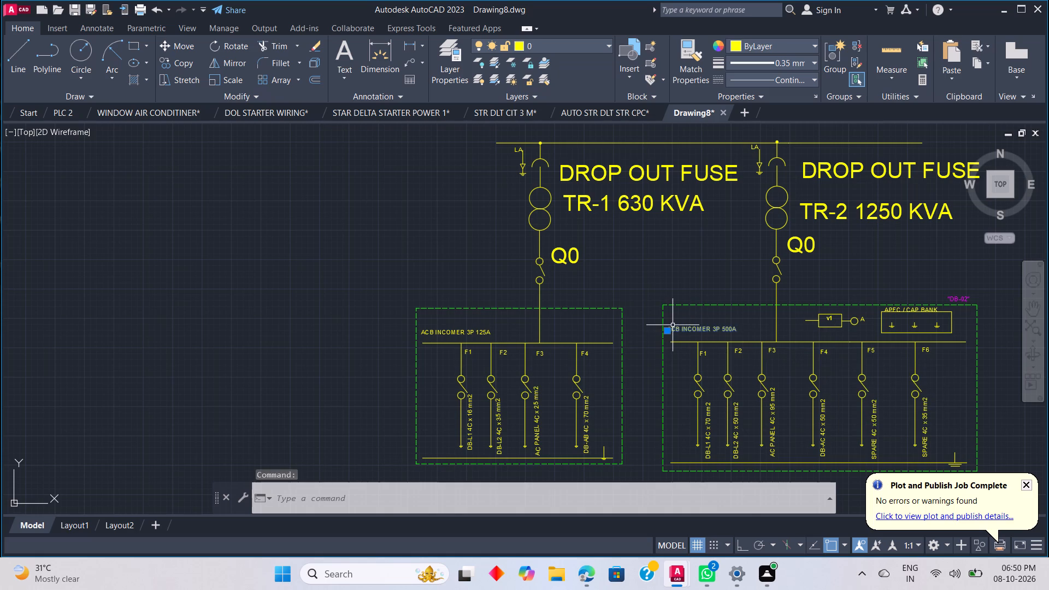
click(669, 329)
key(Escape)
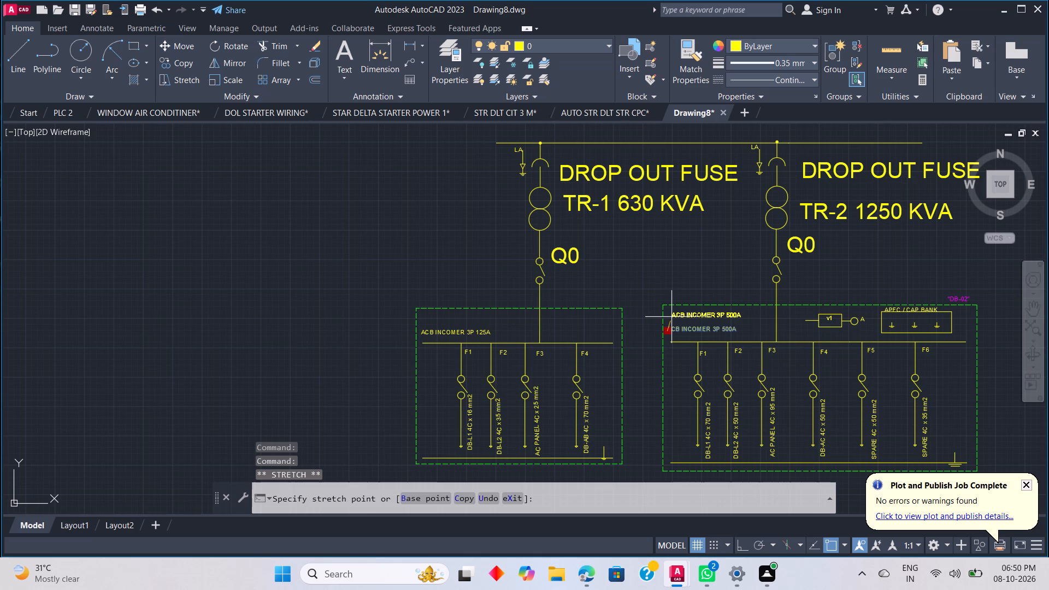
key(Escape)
Copy the magenta "DB-02" label into the TR-2 enclosure, just above the ACB INCOMER 3P 500A text.
click(954, 299)
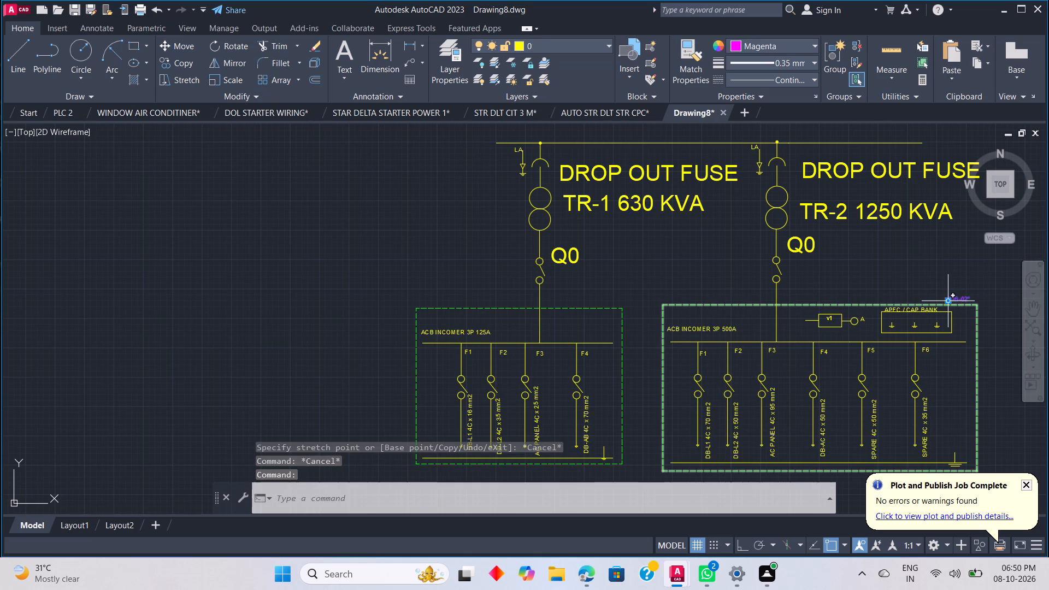
scroll(946, 304, up, 2)
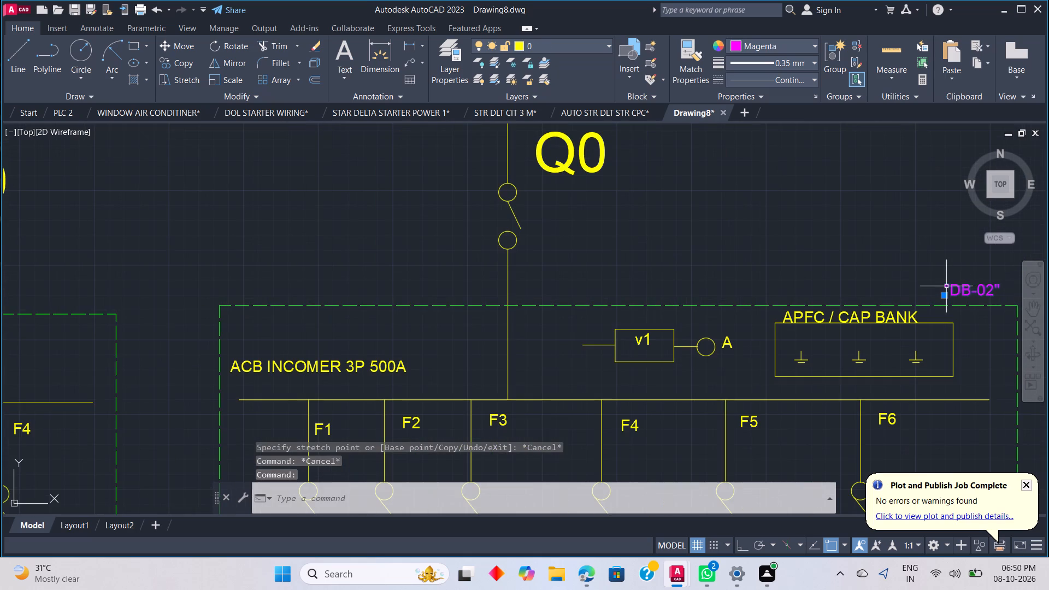
click(944, 295)
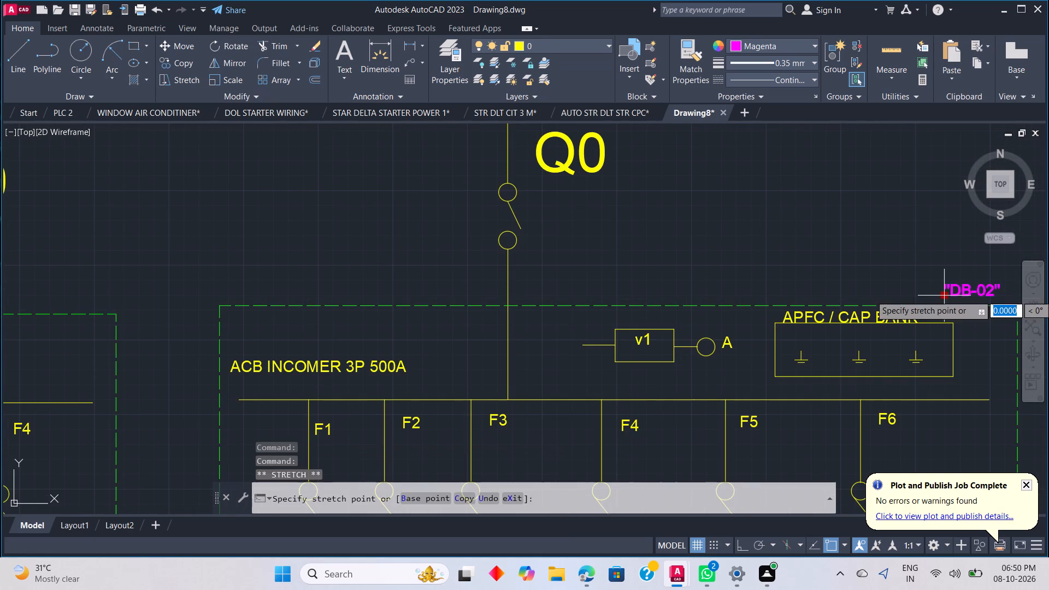
right_click(944, 295)
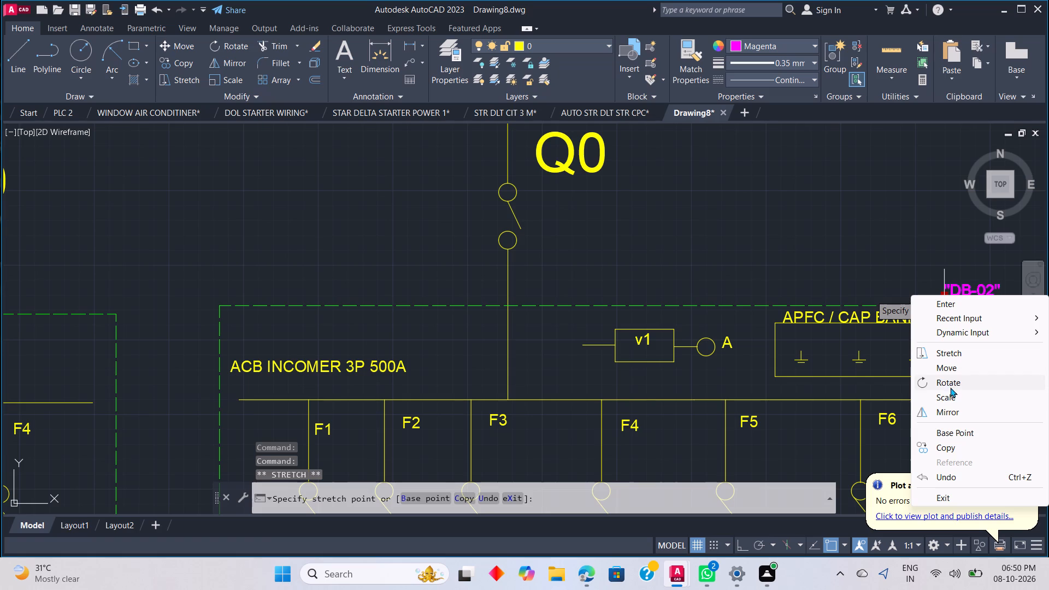
key(Escape)
key(Escape)
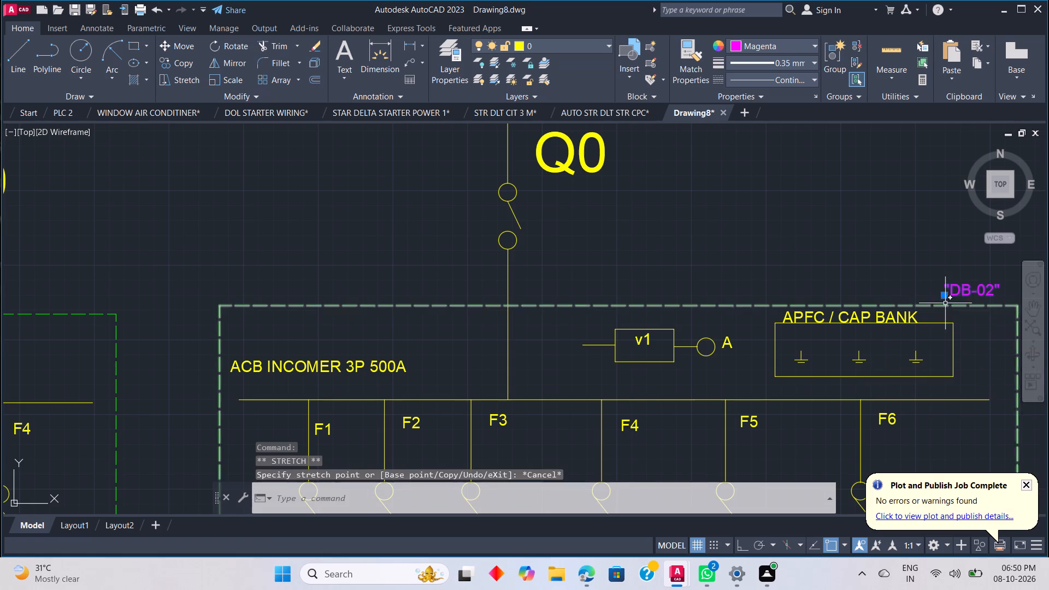
right_click(945, 297)
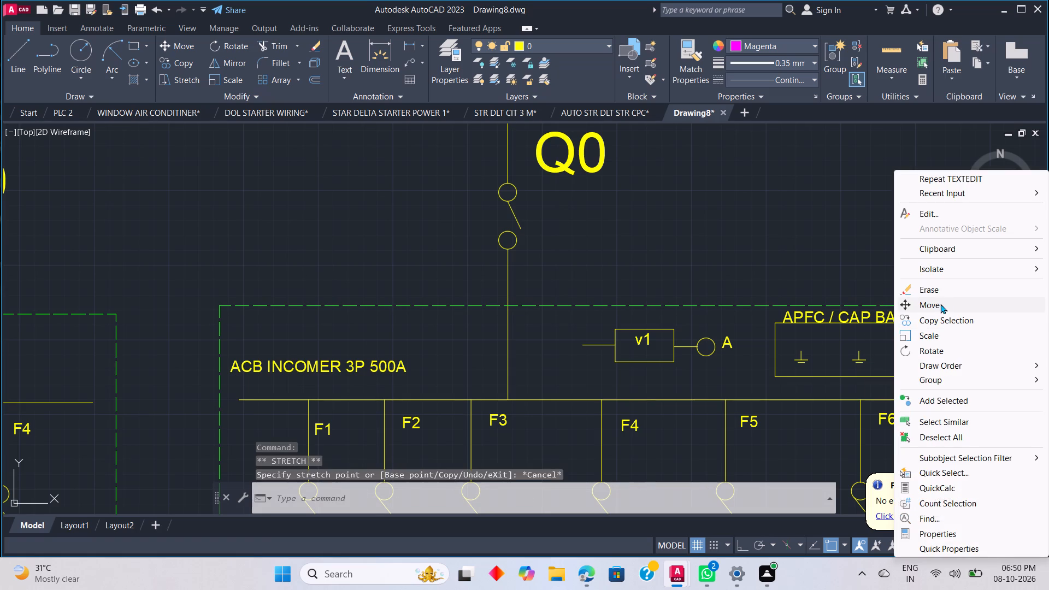
click(944, 321)
click(946, 296)
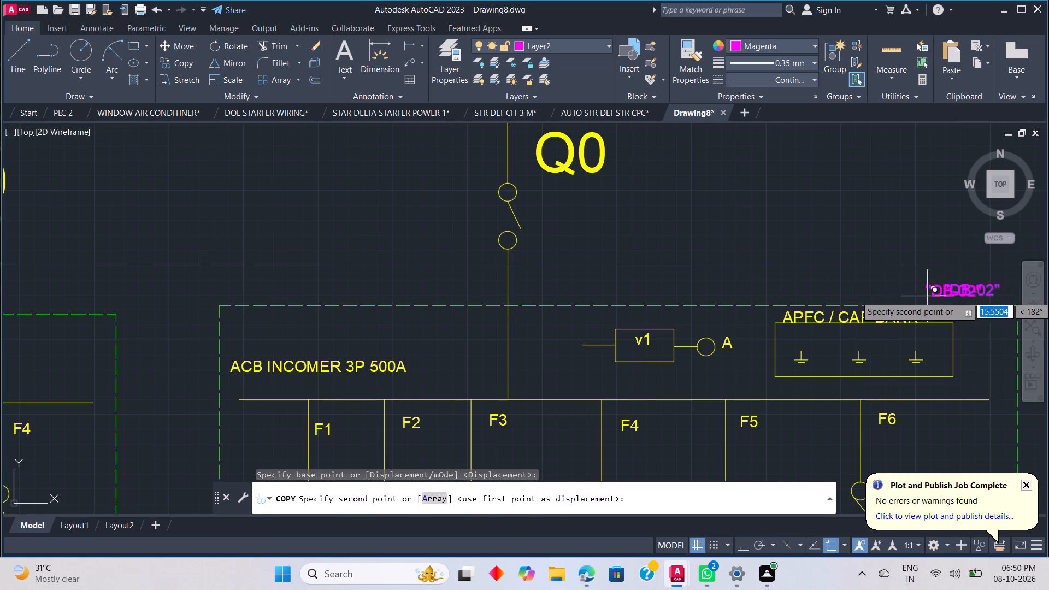
click(260, 328)
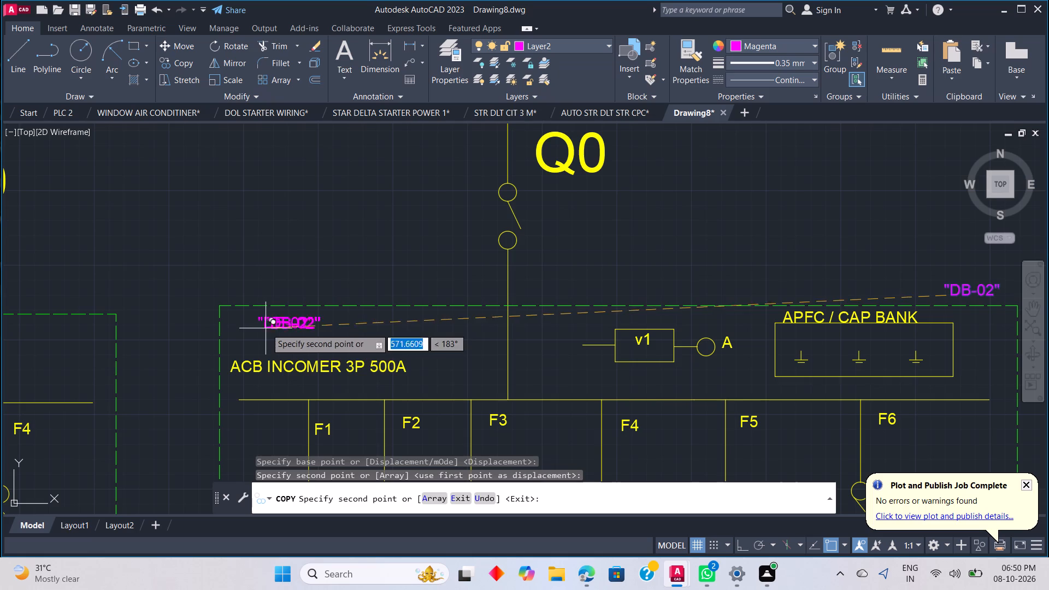
key(Escape)
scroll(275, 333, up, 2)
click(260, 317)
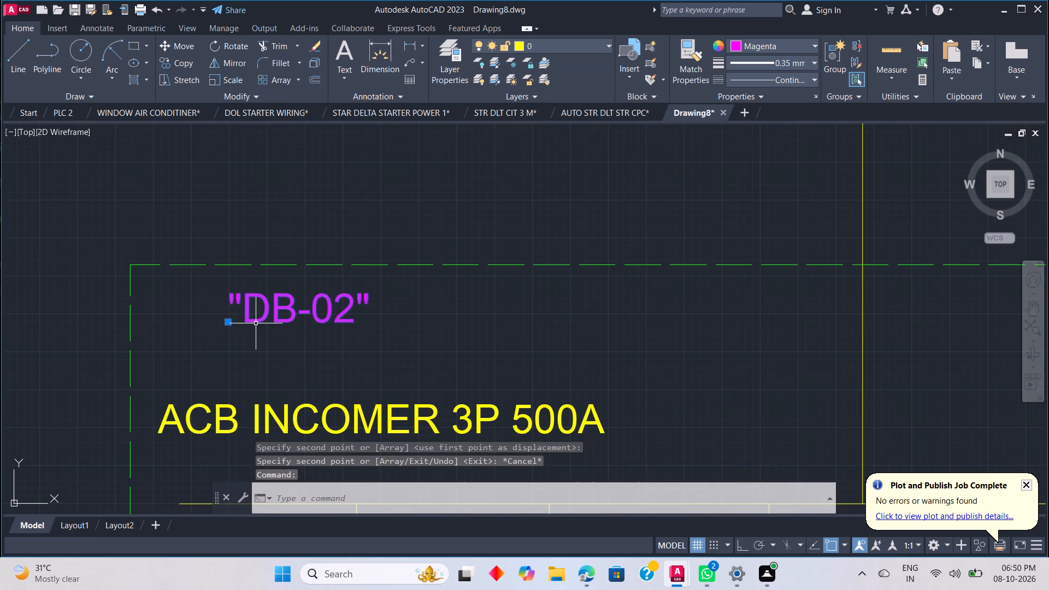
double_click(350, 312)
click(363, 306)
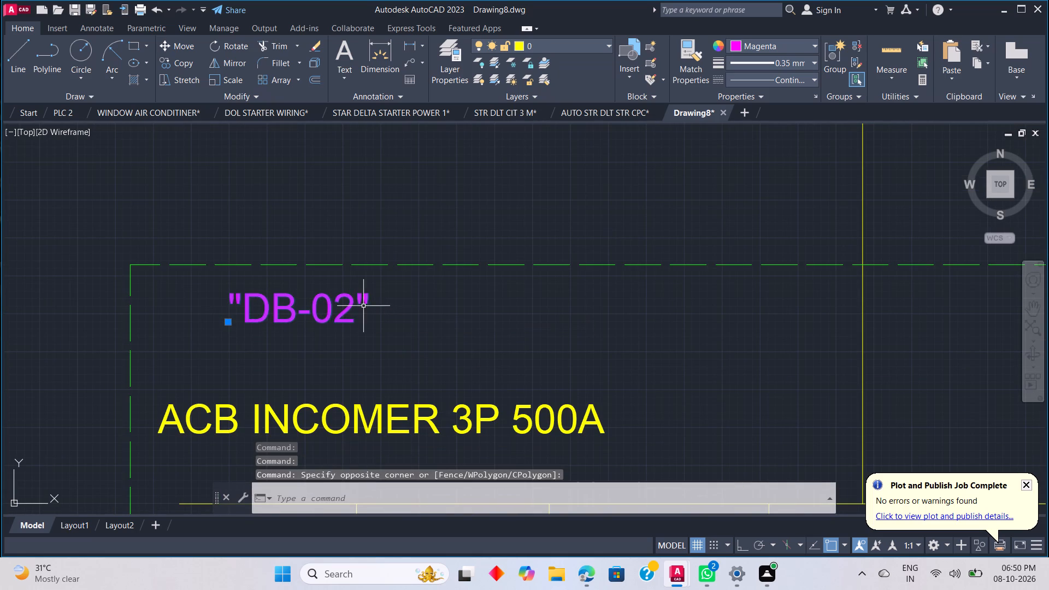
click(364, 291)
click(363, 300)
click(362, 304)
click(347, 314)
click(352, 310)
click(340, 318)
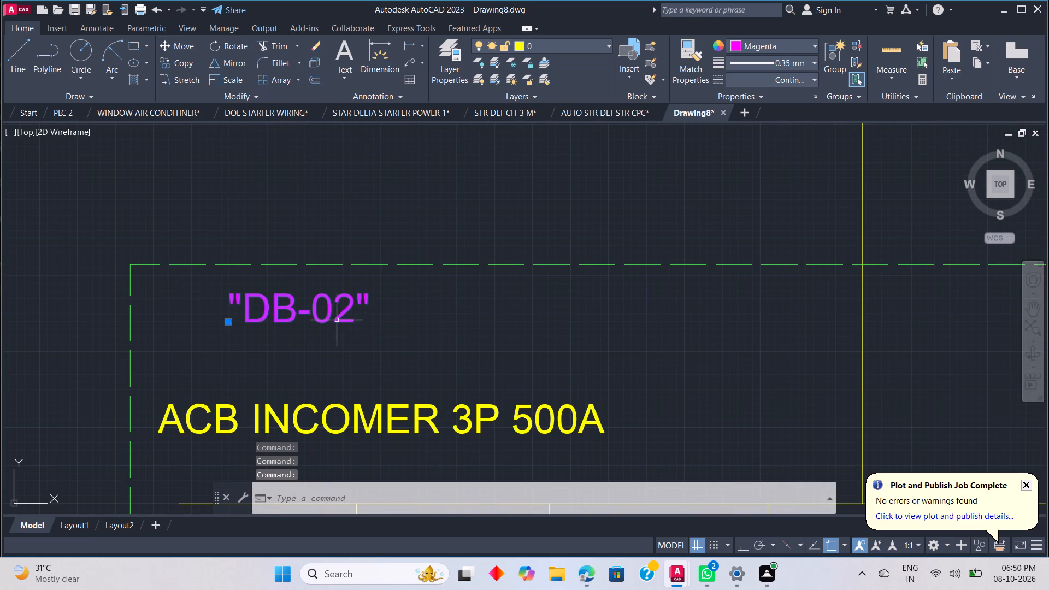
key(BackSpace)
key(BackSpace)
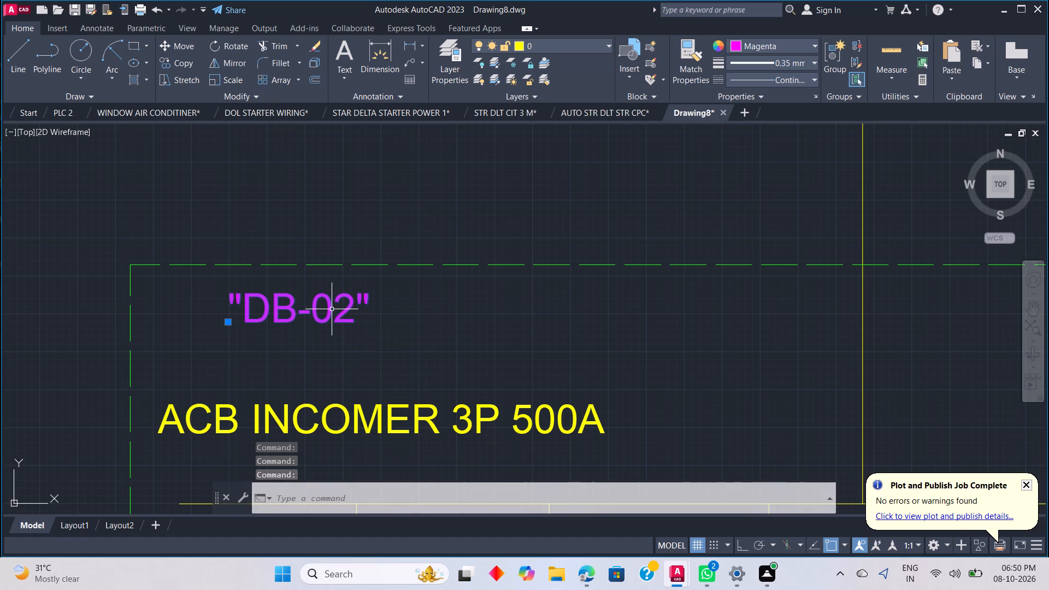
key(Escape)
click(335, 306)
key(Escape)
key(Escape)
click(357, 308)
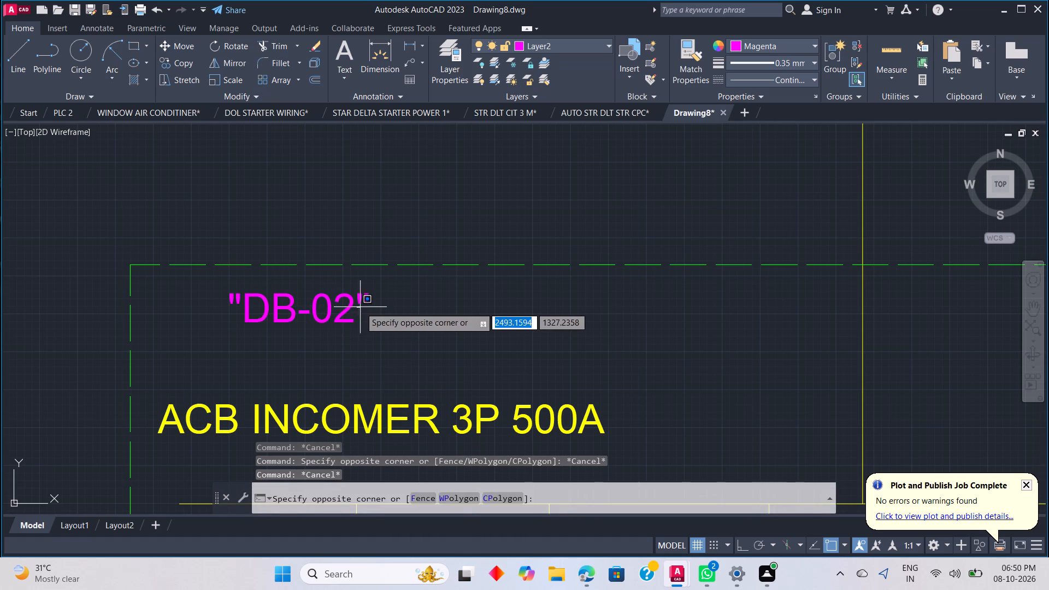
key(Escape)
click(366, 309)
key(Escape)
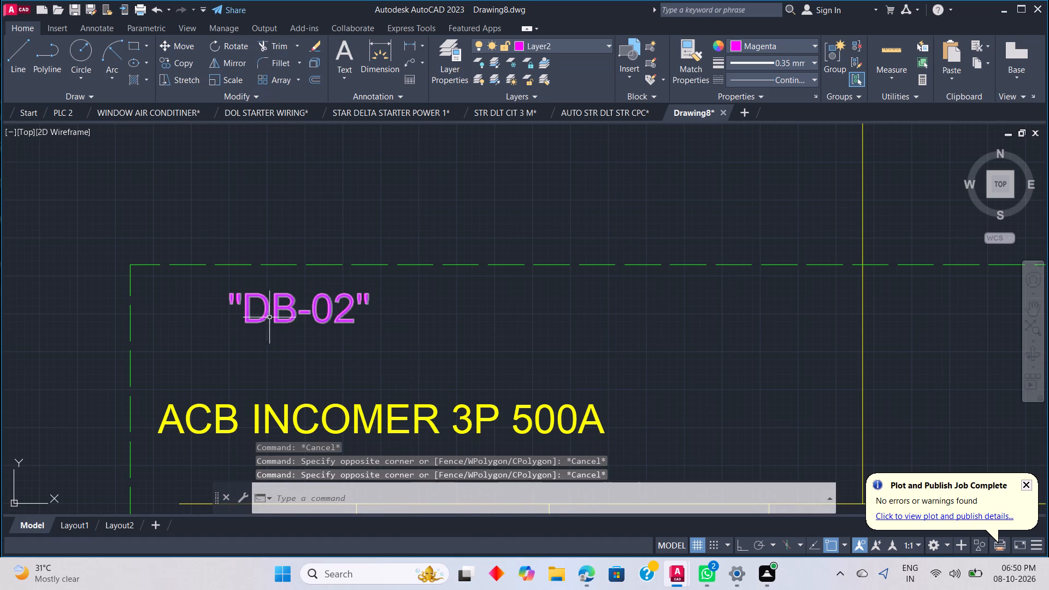
Replace the text of the copied magenta label above ACB INCOMER 3P 500A with NEW INSTALLATION.
double_click(263, 316)
click(287, 316)
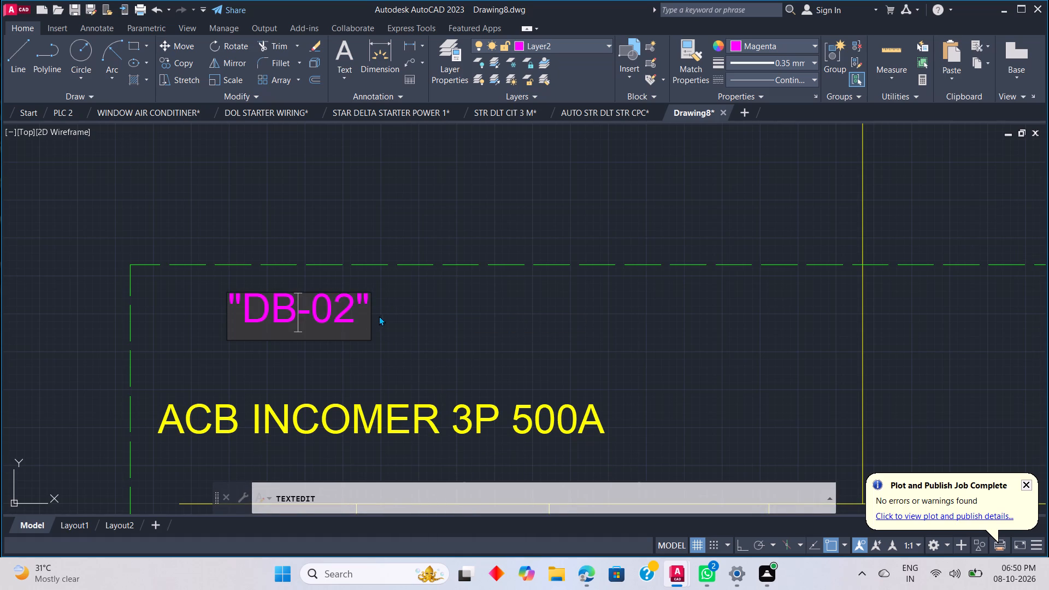
click(368, 310)
key(BackSpace)
key(BackSpace)
key(BackSpace)
key(BackSpace)
key(BackSpace)
key(BackSpace)
key(BackSpace)
key(BackSpace)
key(BackSpace)
key(BackSpace)
key(BackSpace)
key(BackSpace)
key(BackSpace)
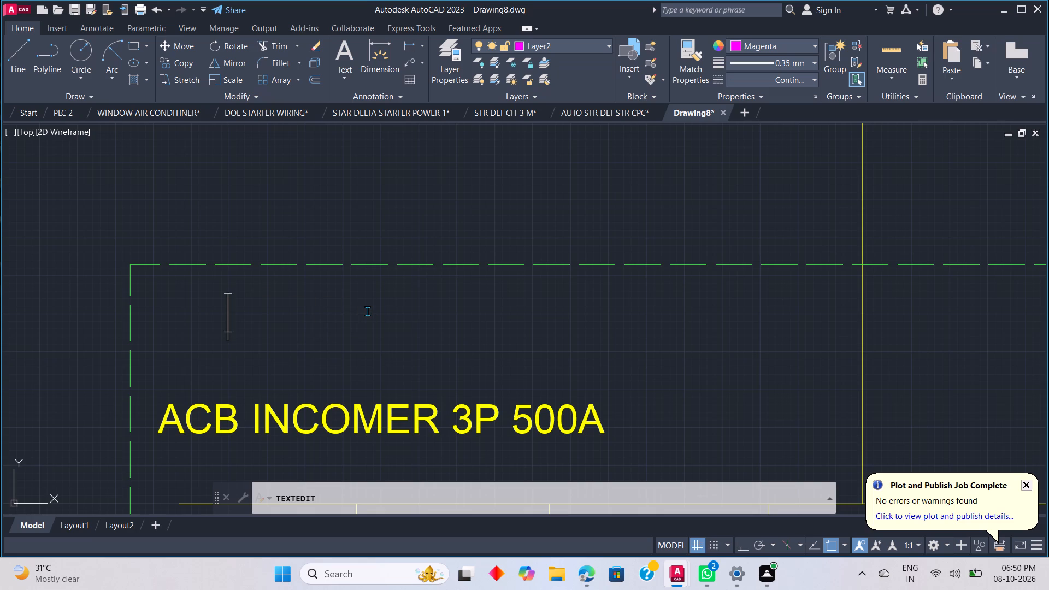
text(NW)
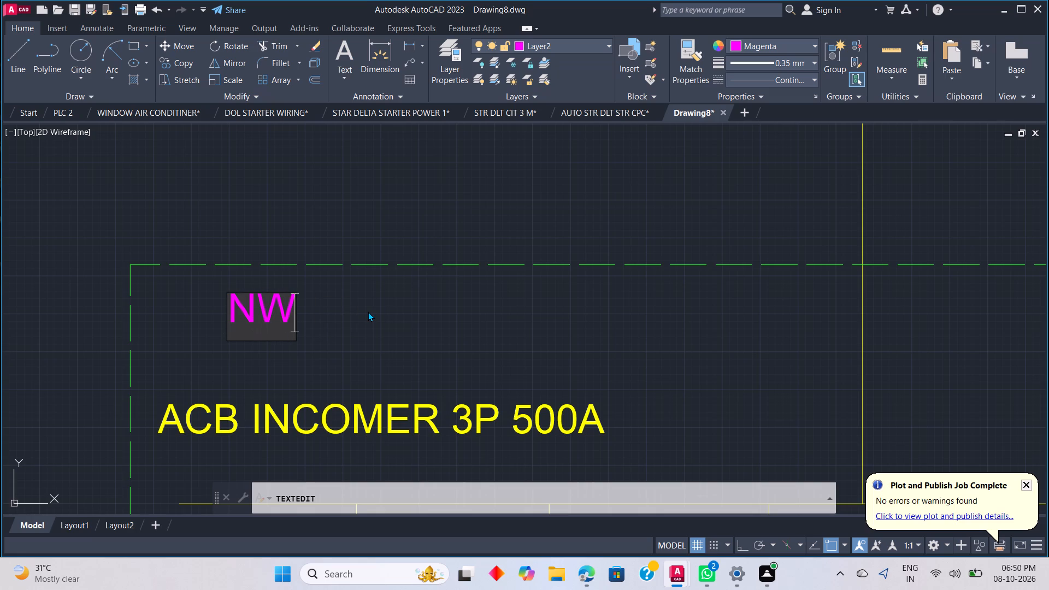
key(BackSpace)
text(EW I)
key(space)
key(BackSpace)
text(NSTA)
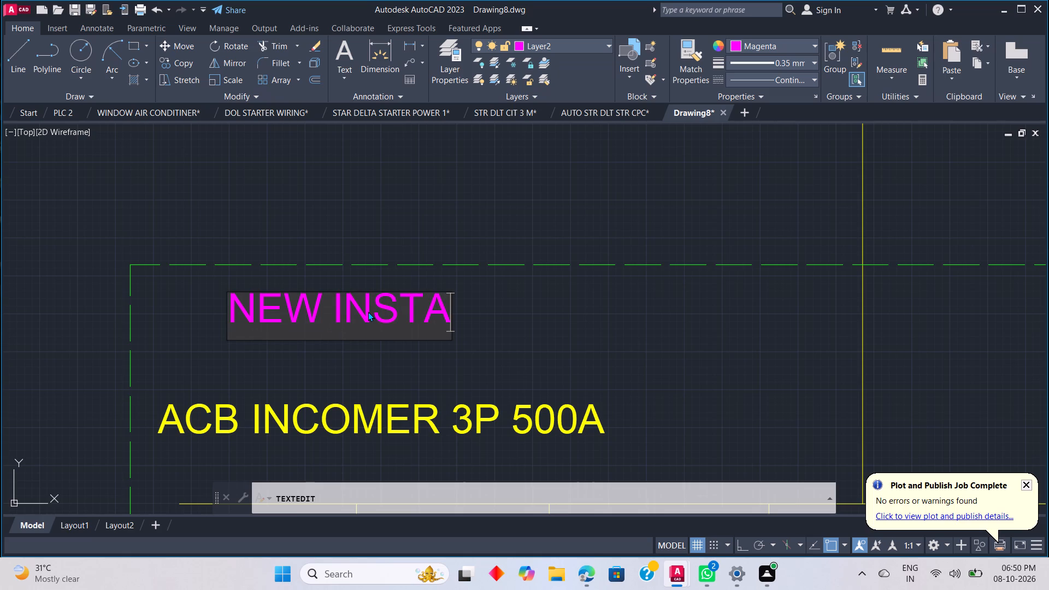
text(LL)
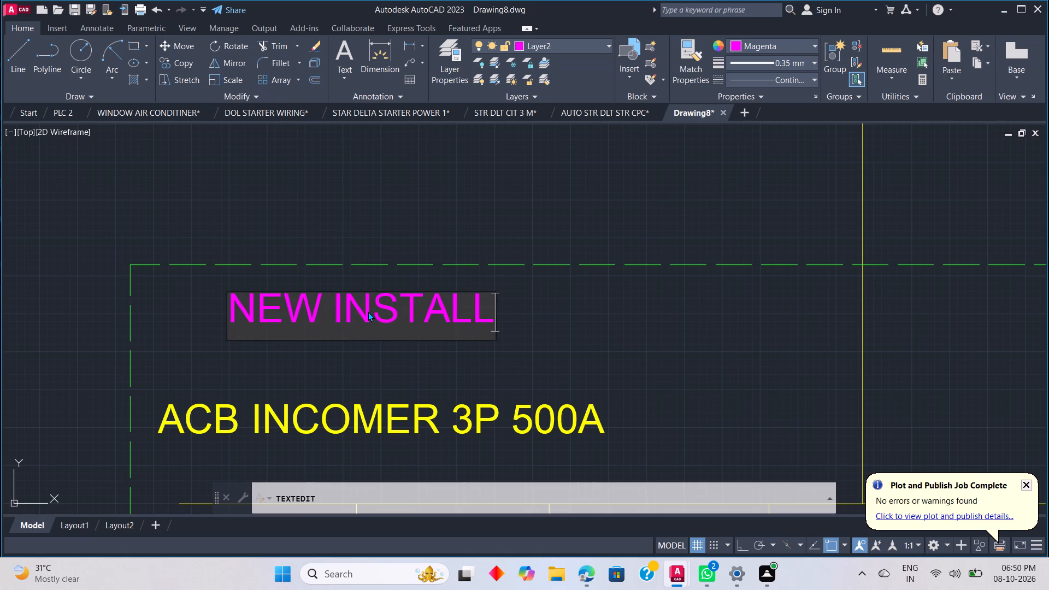
text(ATION)
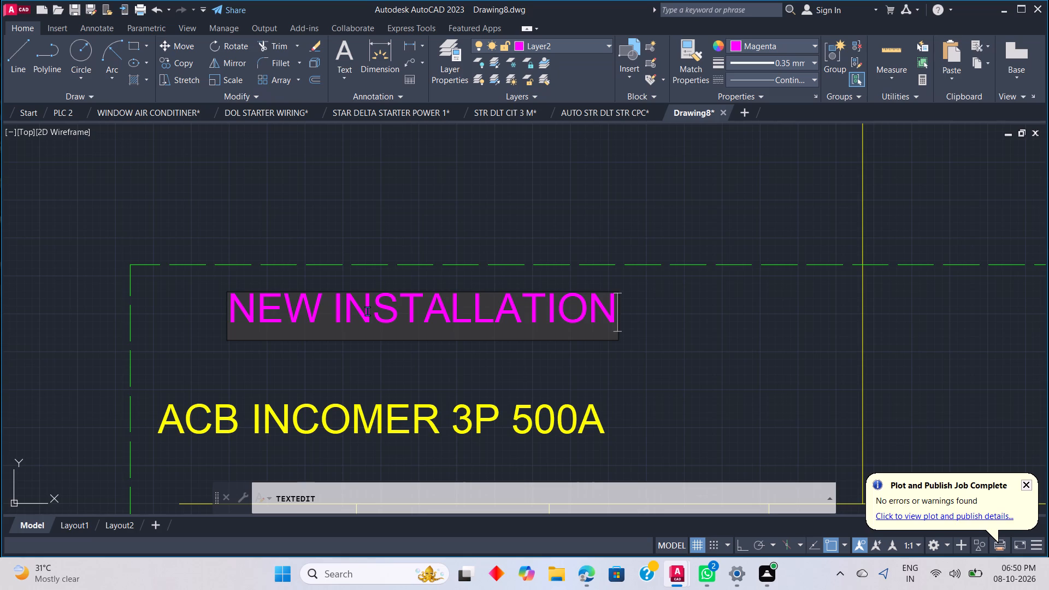
click(639, 378)
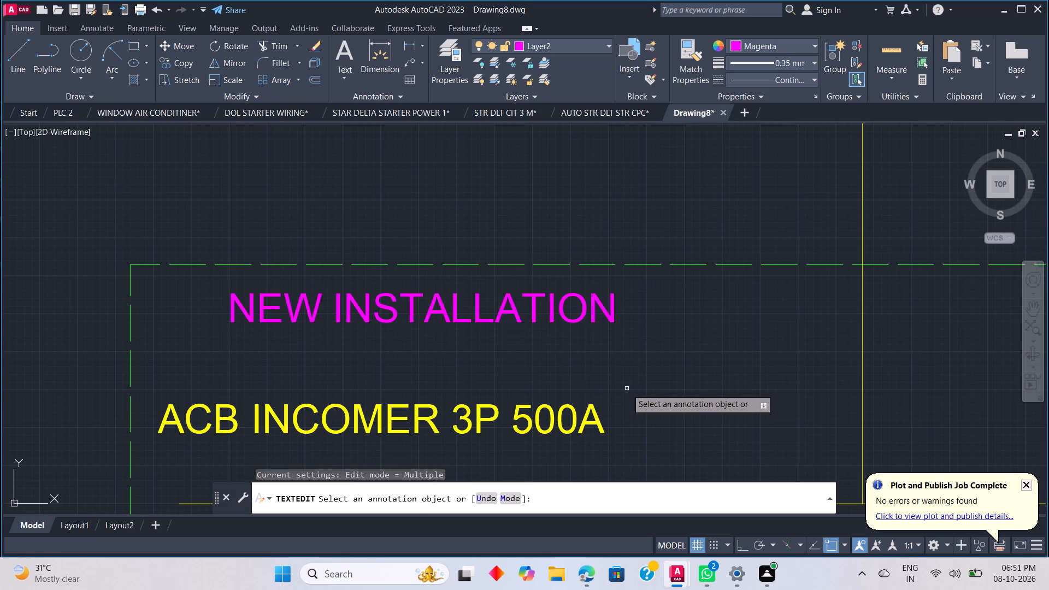
scroll(627, 388, down, 2)
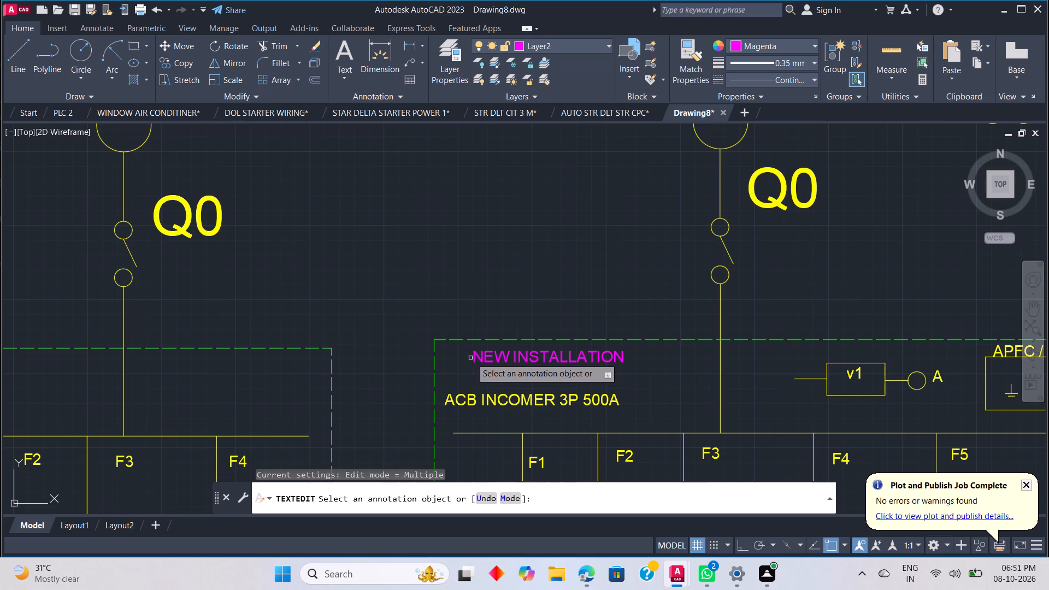
click(472, 360)
key(Escape)
key(Escape)
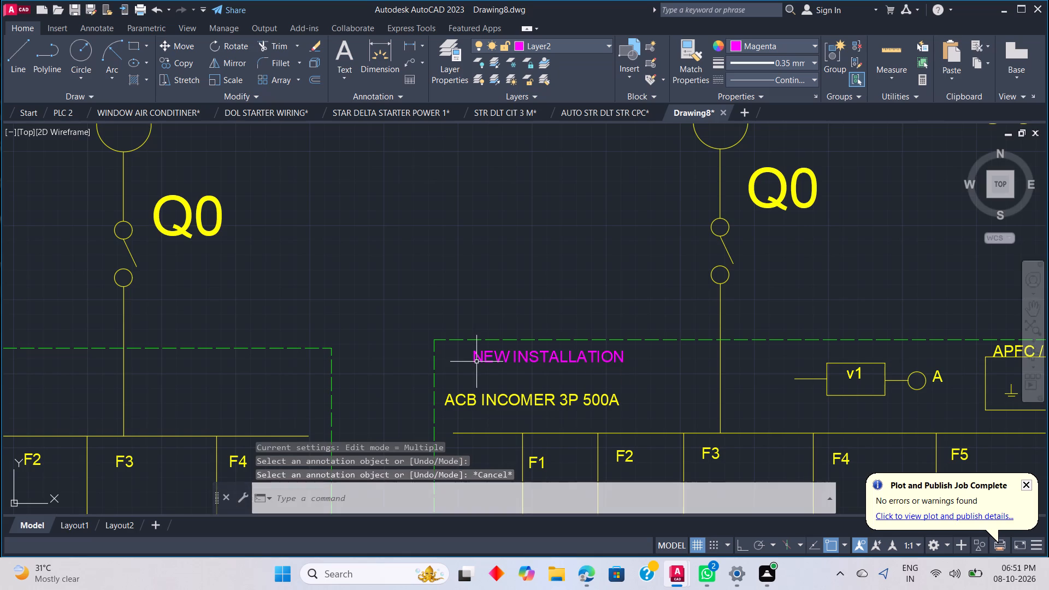
Move the NEW INSTALLATION label so its start lines up with the ACB INCOMER 3P 500A text below it.
click(475, 363)
click(475, 363)
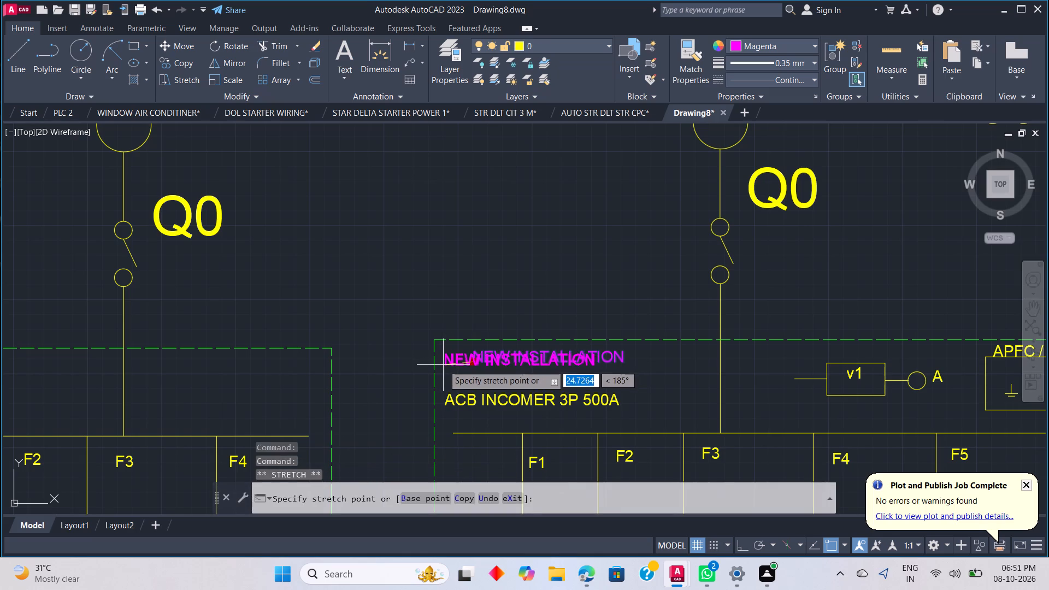
click(443, 365)
key(Escape)
Copy the "DB-02" label, with Ortho on, to just above the TR-1 enclosure's top edge near its top-right corner.
scroll(388, 364, down, 2)
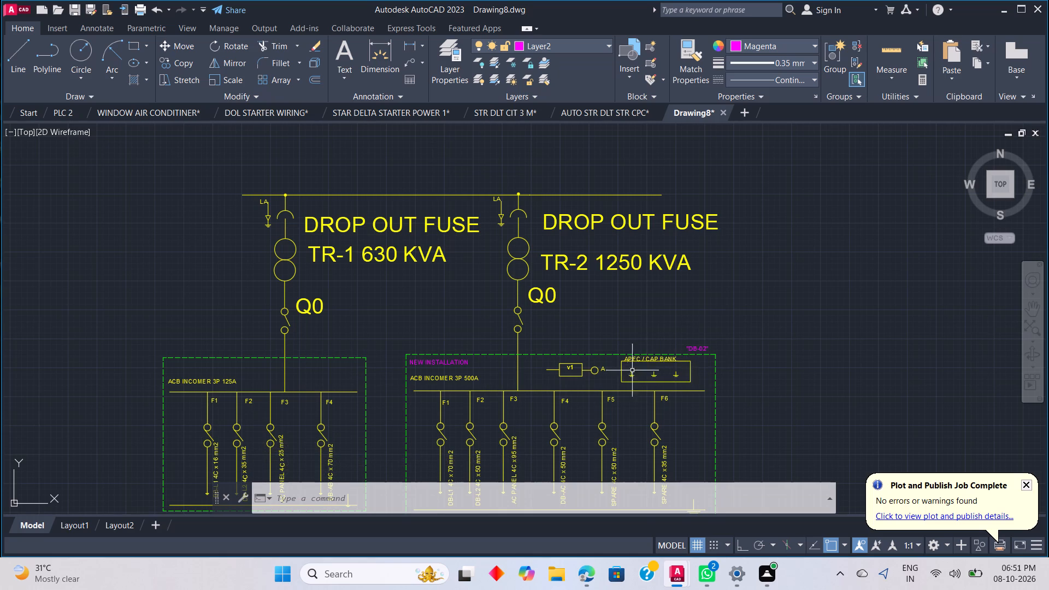
click(692, 347)
click(686, 352)
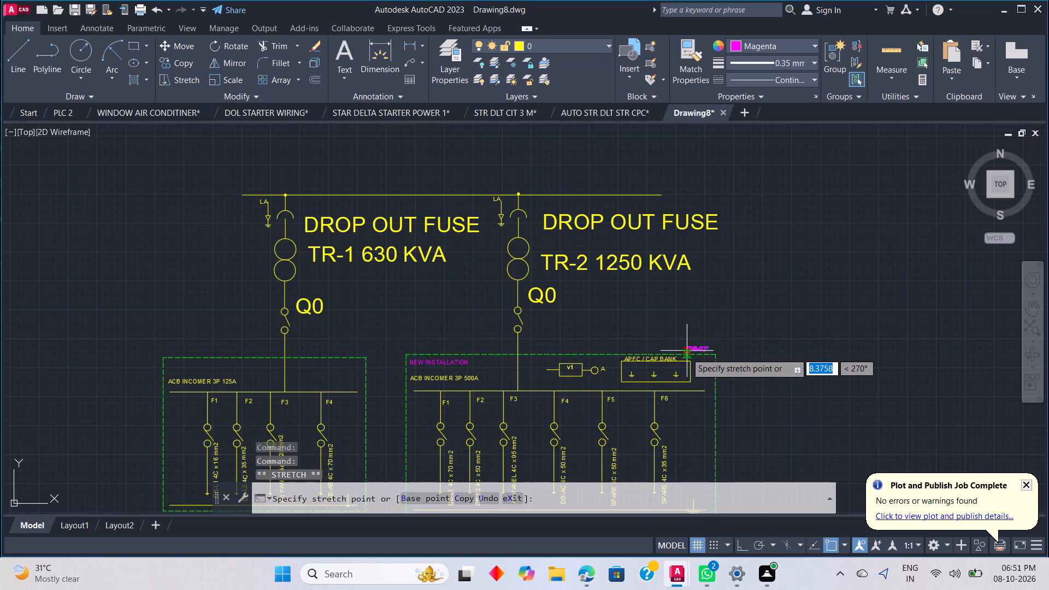
right_click(686, 353)
click(726, 295)
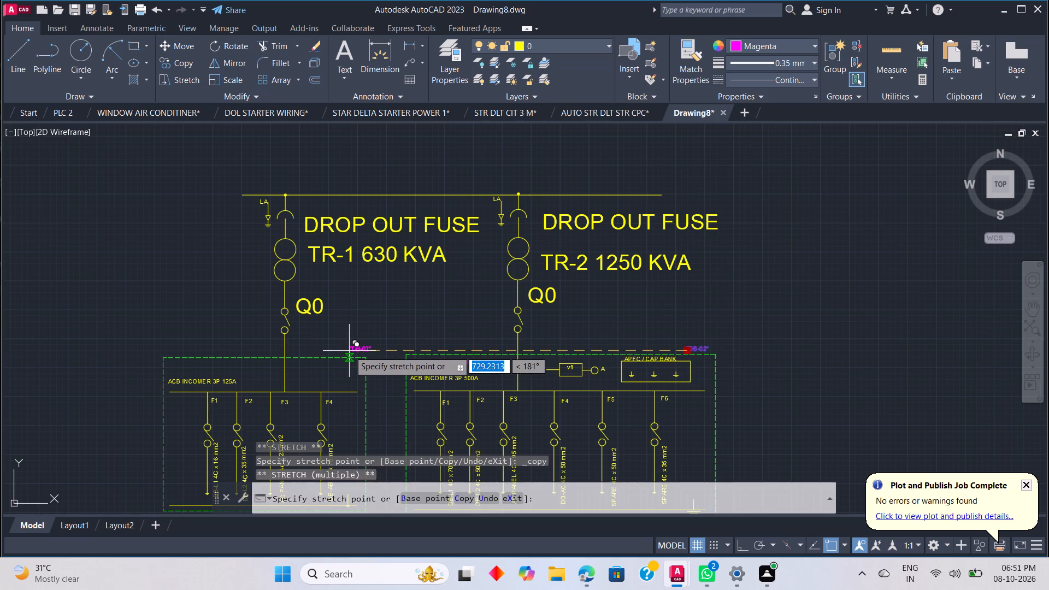
scroll(348, 353, up, 2)
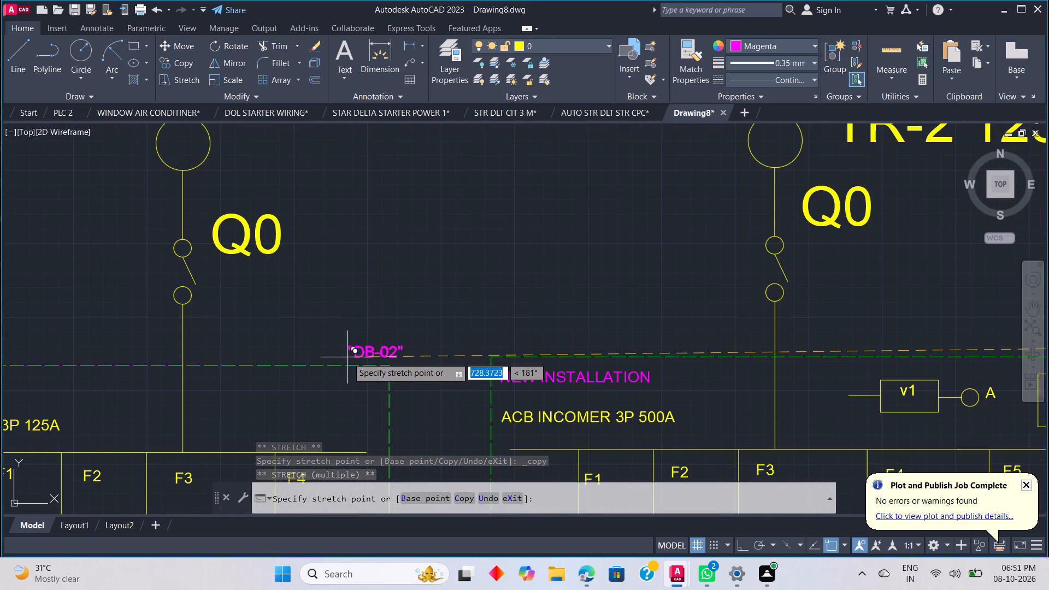
click(732, 542)
click(740, 546)
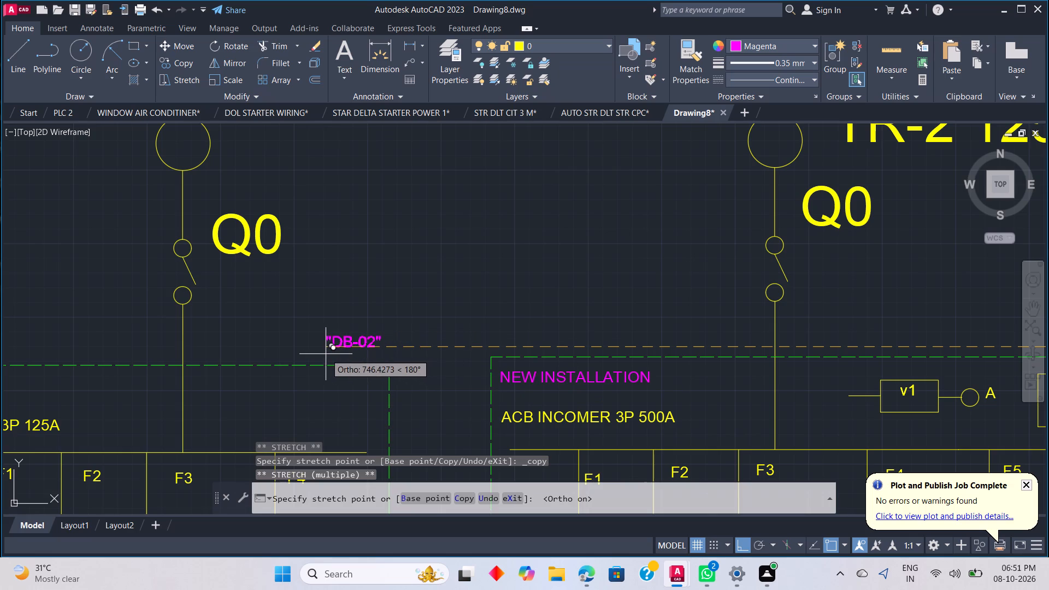
click(325, 354)
key(Escape)
Change the text of the copied "DB-02" label near the TR-1 enclosure's top-right corner to "MDB-01".
click(338, 342)
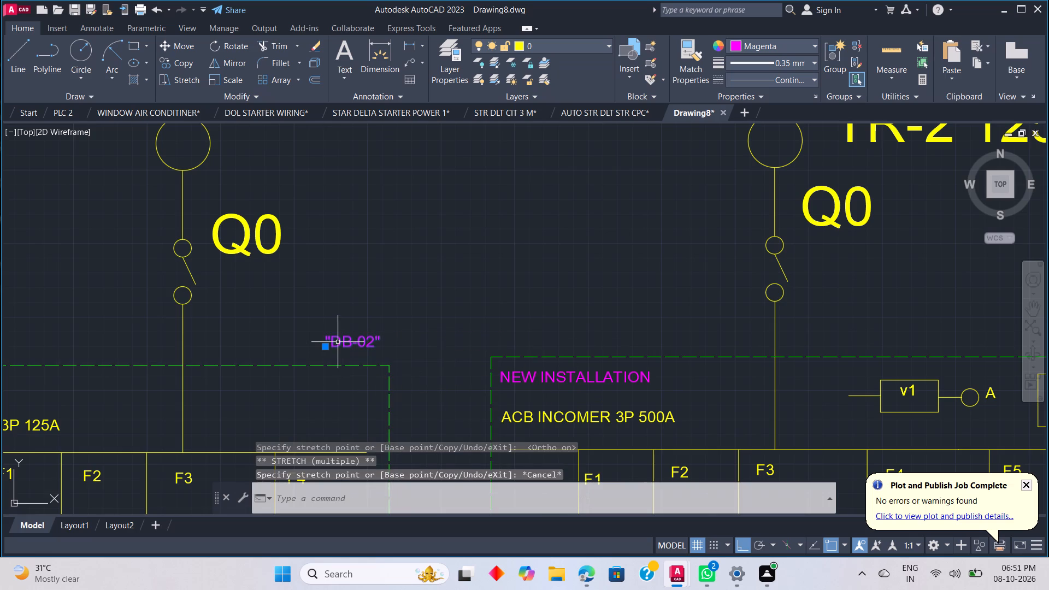
triple_click(367, 341)
key(Escape)
key(Escape)
triple_click(368, 341)
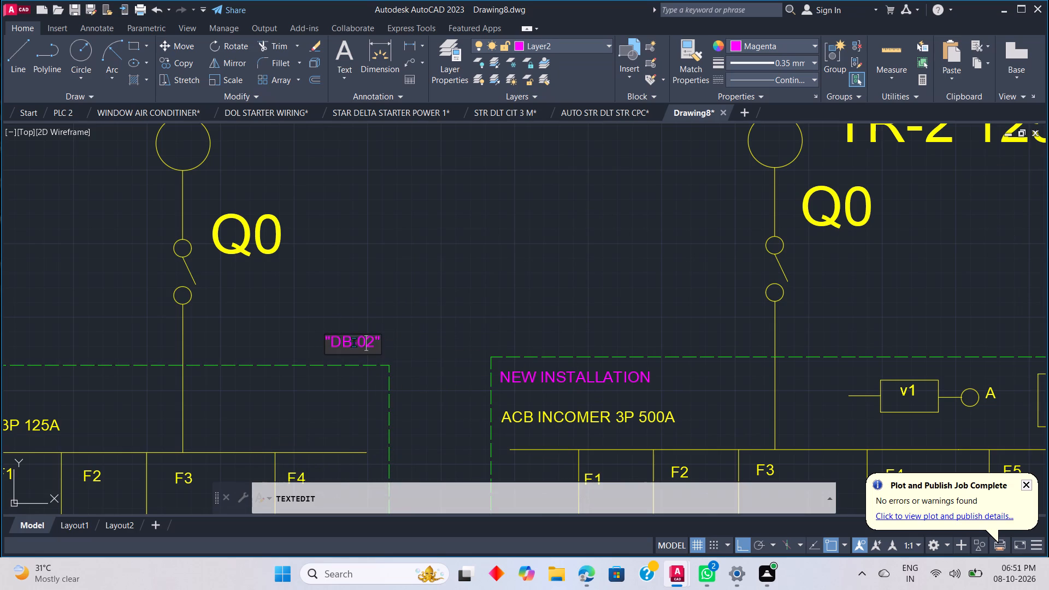
click(331, 340)
key(m)
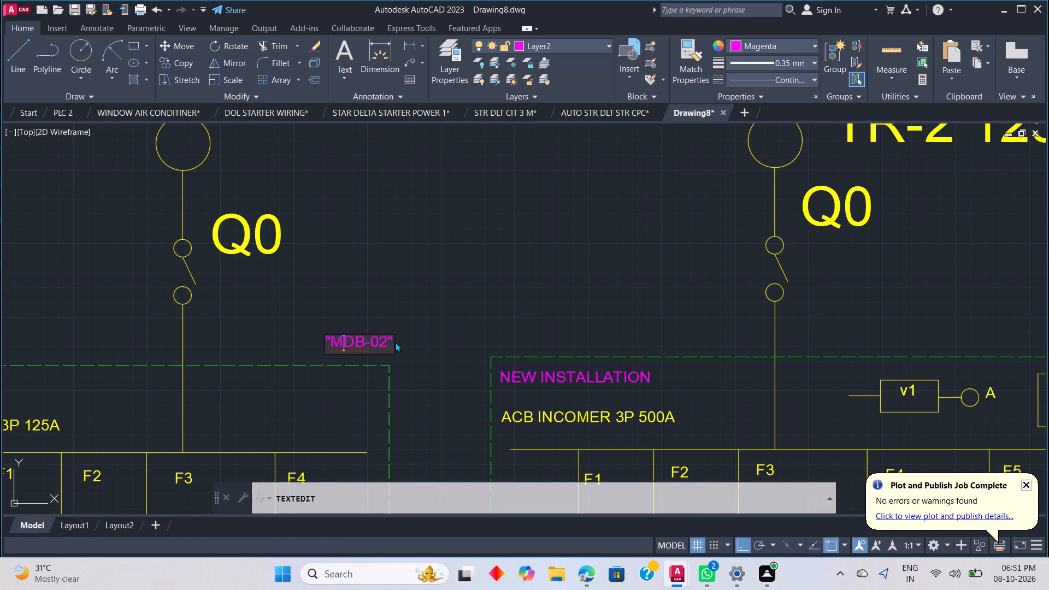
click(388, 343)
key(BackSpace)
key(1)
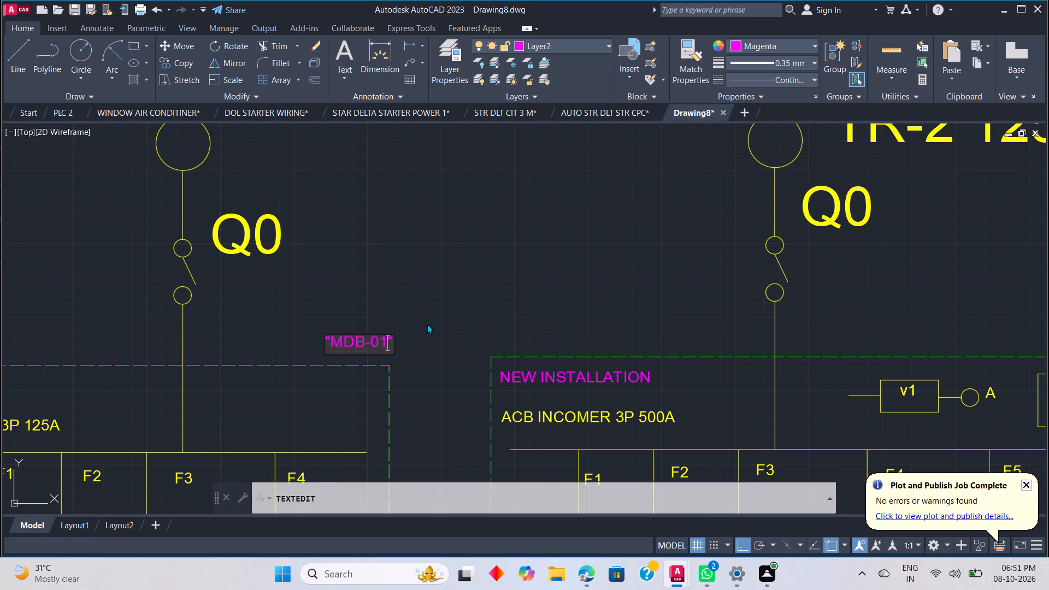
click(427, 324)
click(330, 345)
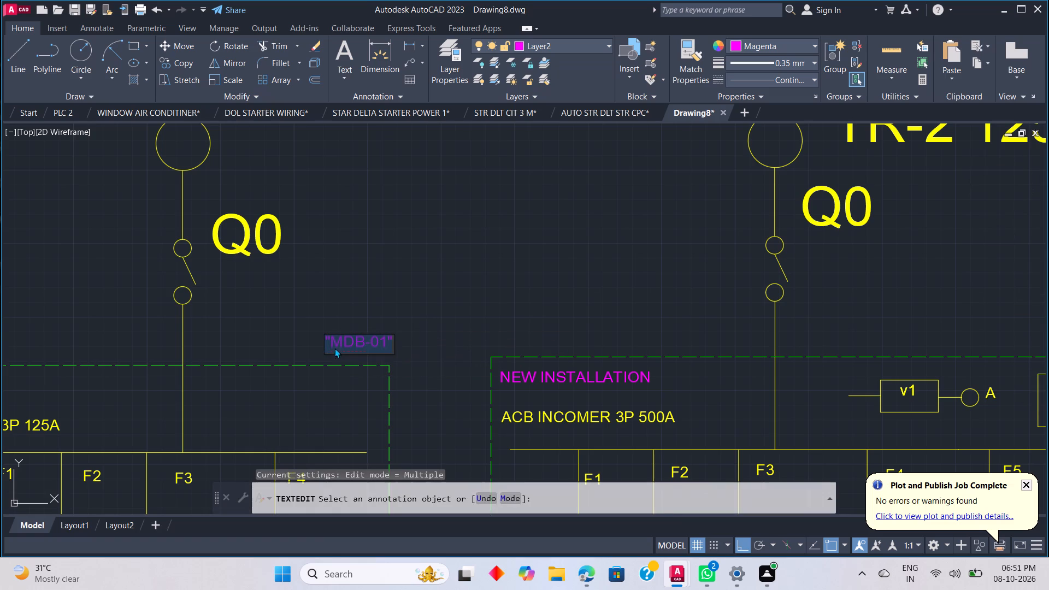
key(Escape)
key(Escape)
key(Escape)
key(Escape)
key(Escape)
Move the "MDB-01" label closer to the TR-1 enclosure's top edge, with its end in line with the top-right corner.
click(334, 347)
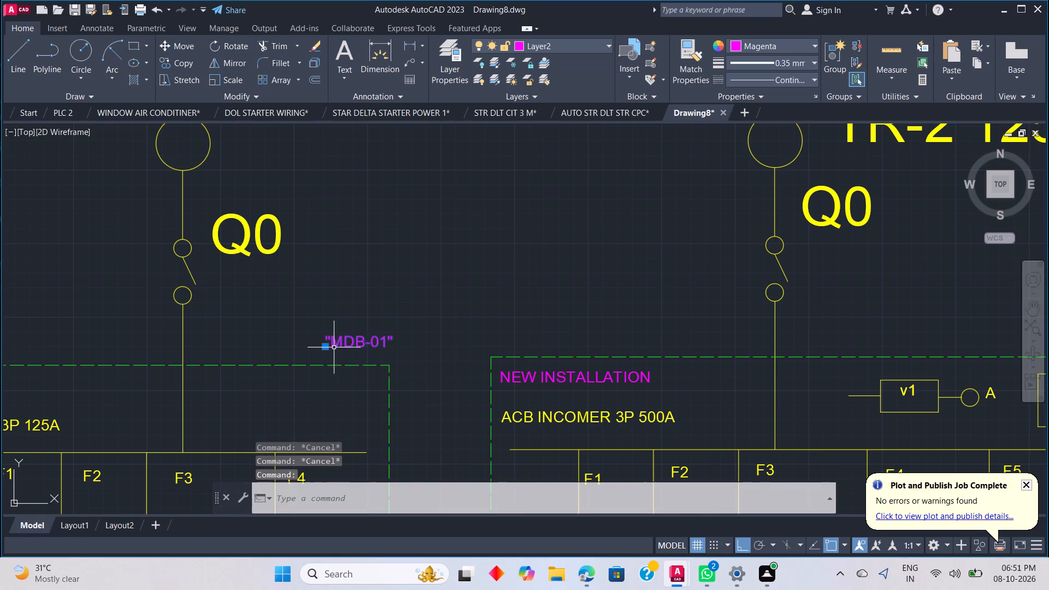
click(323, 347)
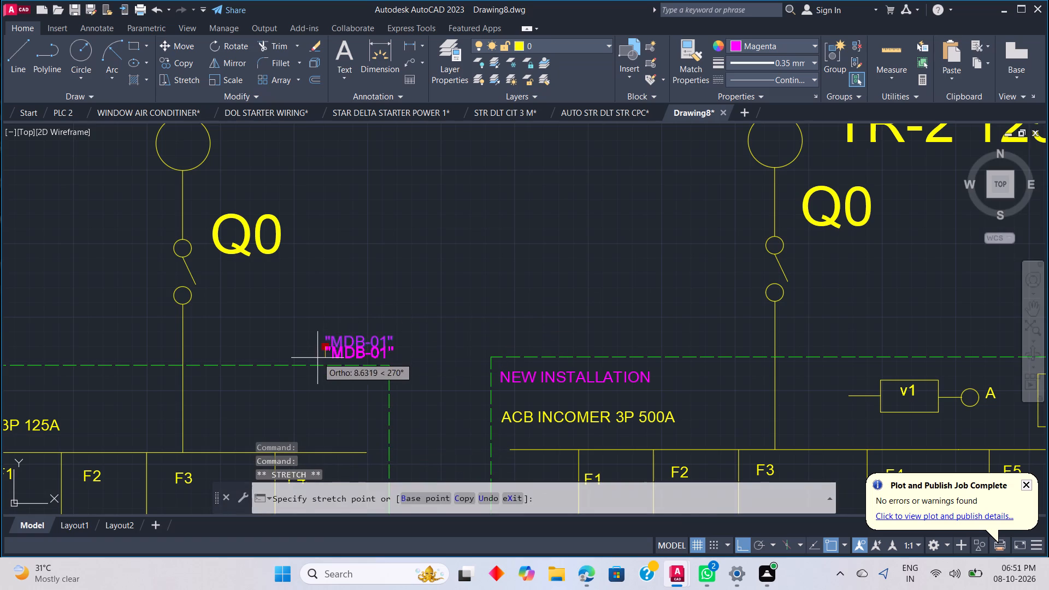
click(318, 359)
click(319, 367)
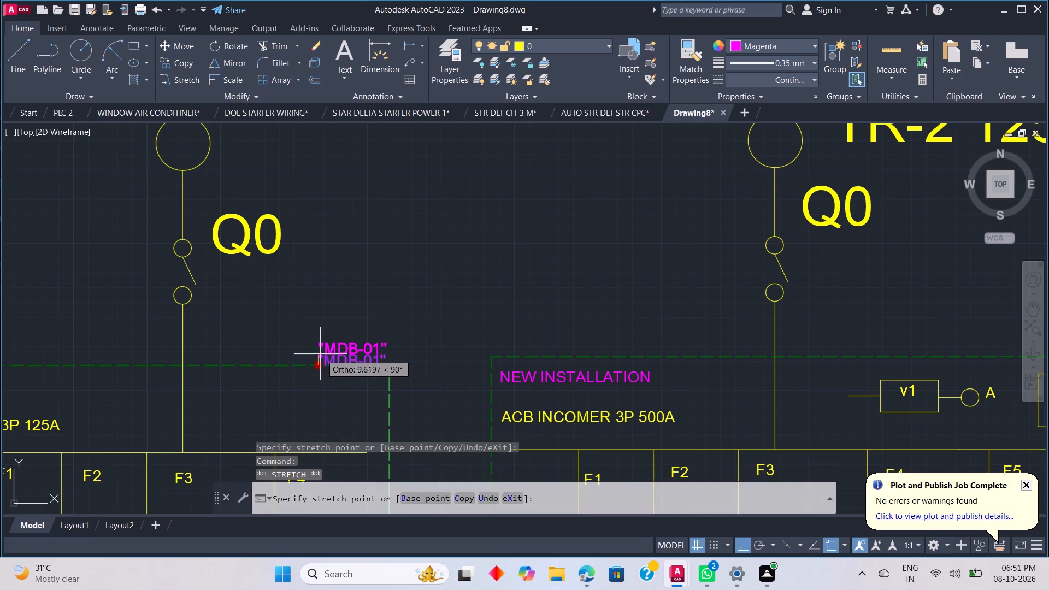
scroll(320, 352, up, 2)
click(316, 371)
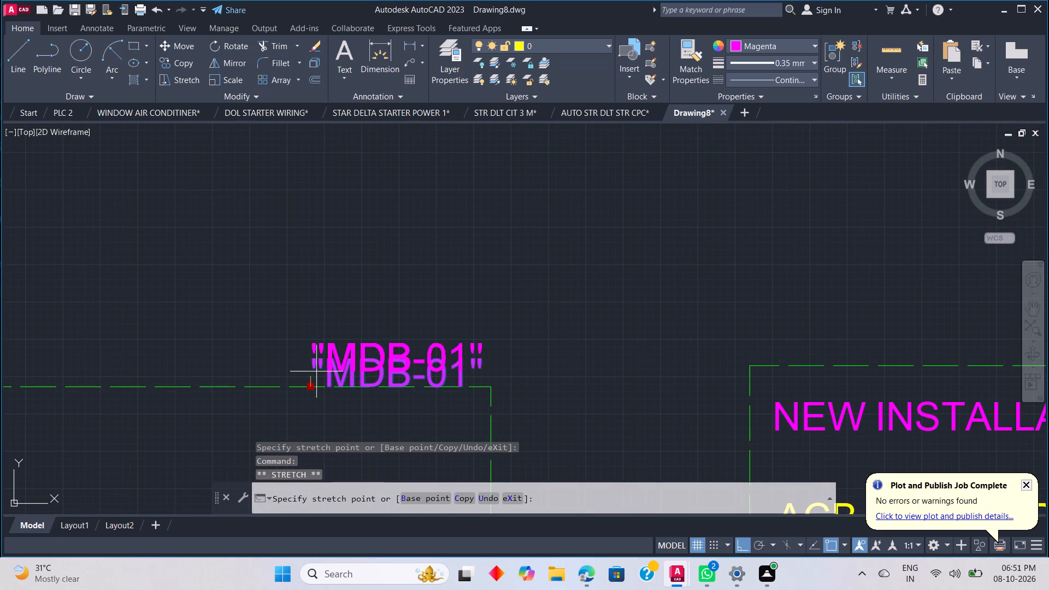
key(Escape)
Copy the "MDB-01" label, with Ortho off, into the TR-1 enclosure just above the ACB INCOMER 3P 125A text.
scroll(432, 423, down, 3)
middle_click(422, 430)
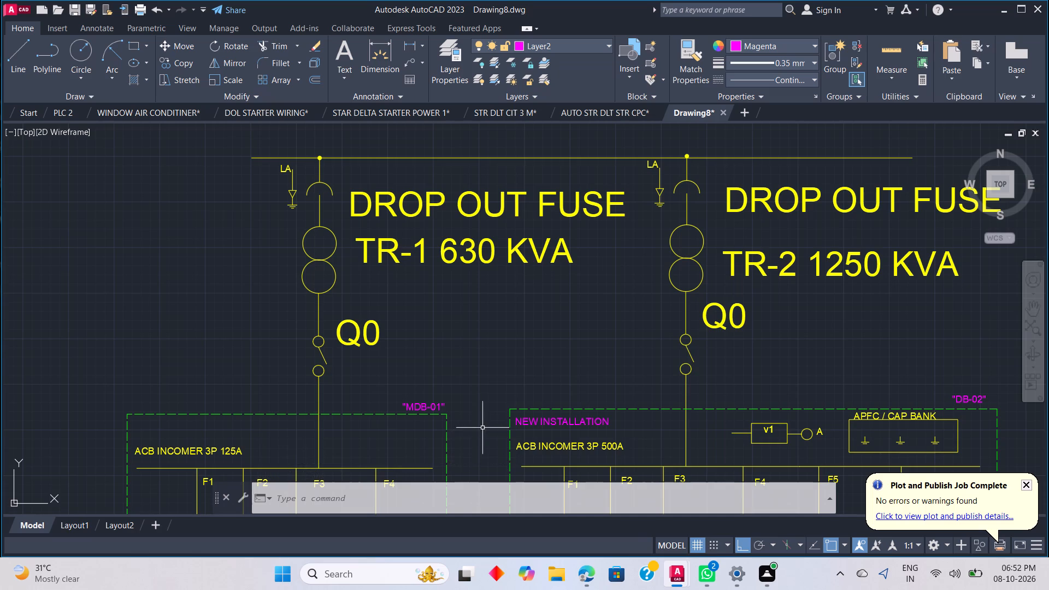
click(408, 409)
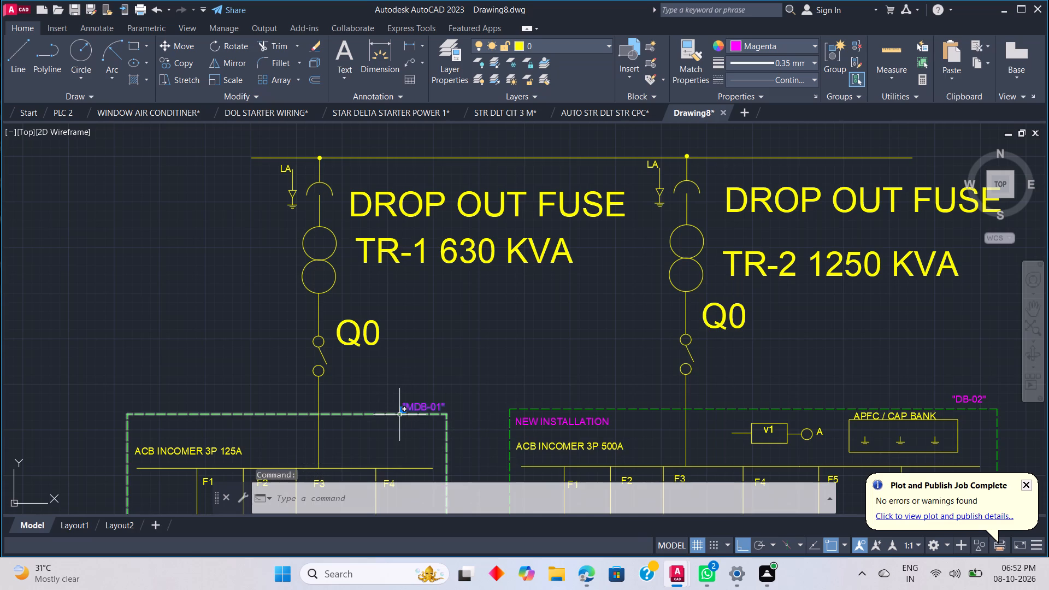
click(403, 410)
right_click(404, 409)
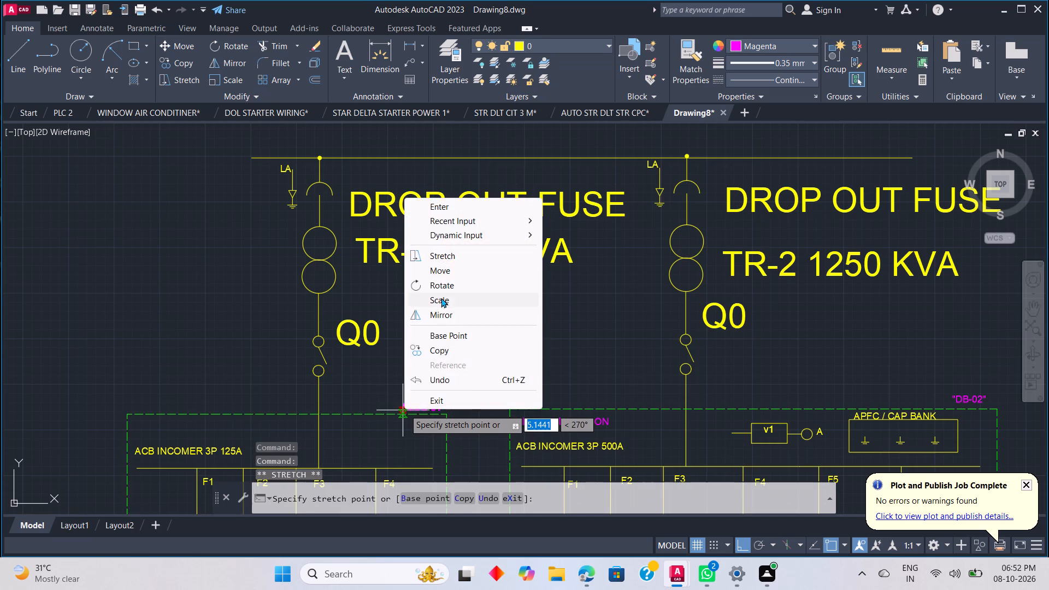
click(458, 352)
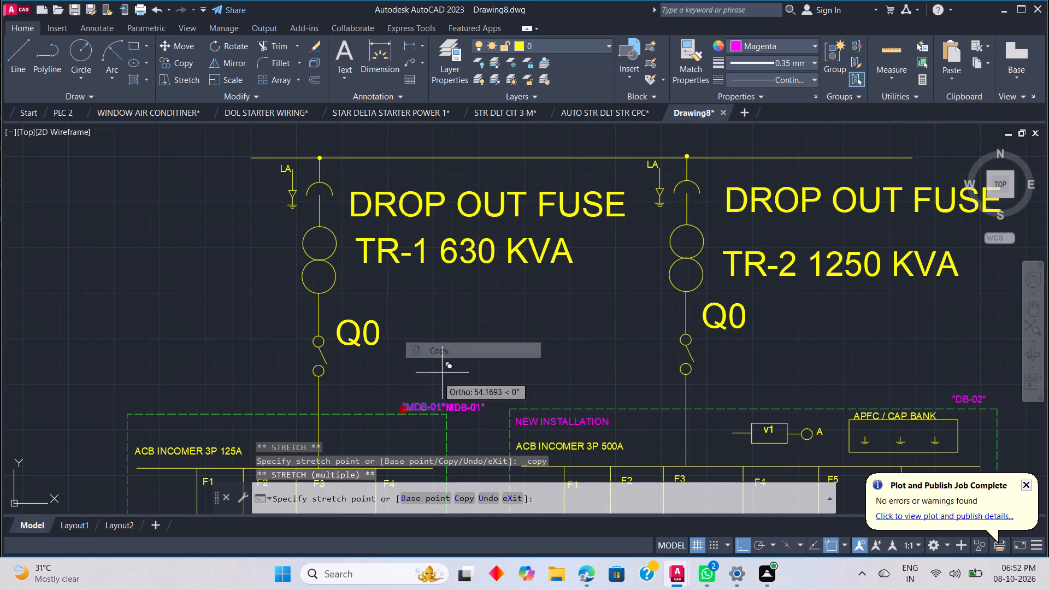
click(401, 412)
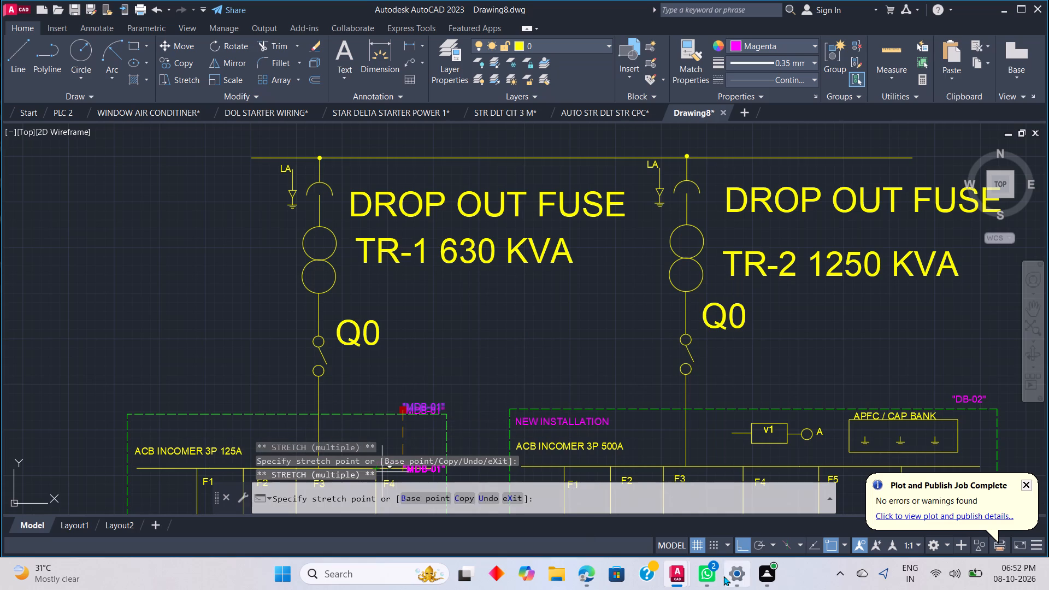
click(743, 540)
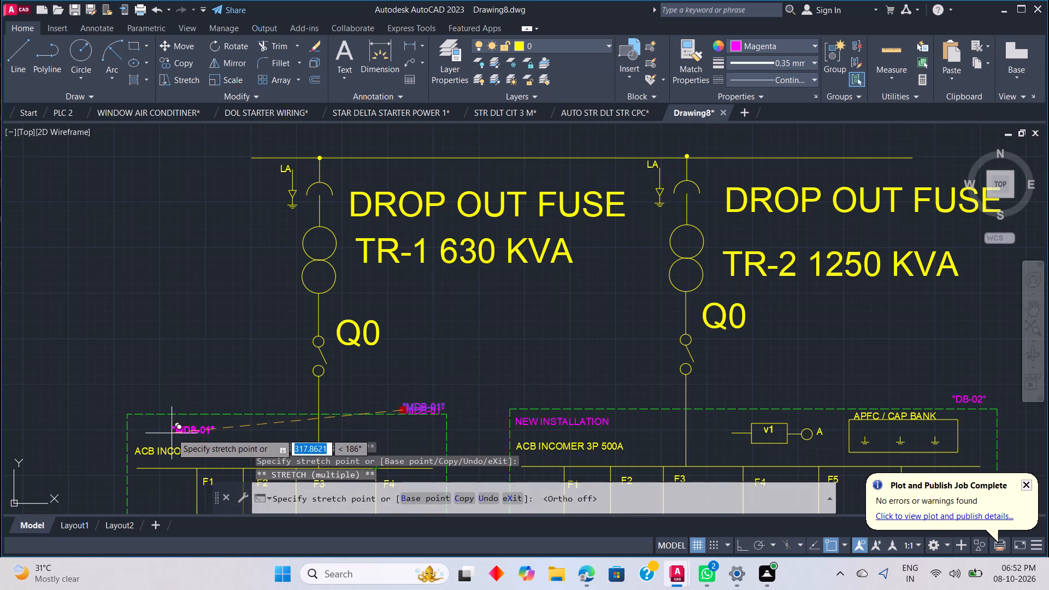
scroll(172, 433, up, 1)
click(121, 432)
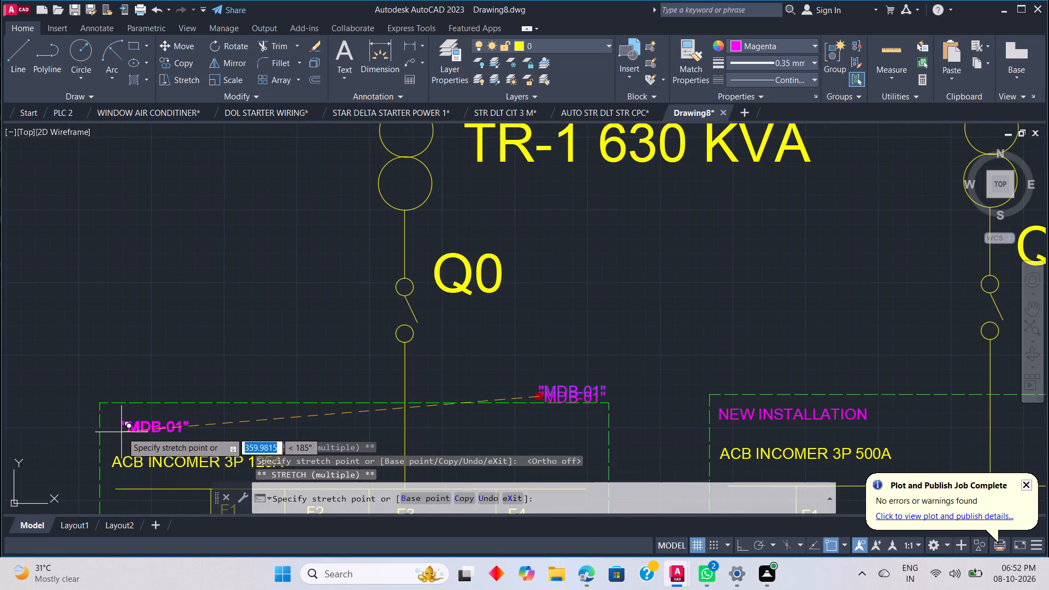
key(Escape)
Replace the text of the copied magenta label above ACB INCOMER 3P 125A with EXISTING.
double_click(132, 432)
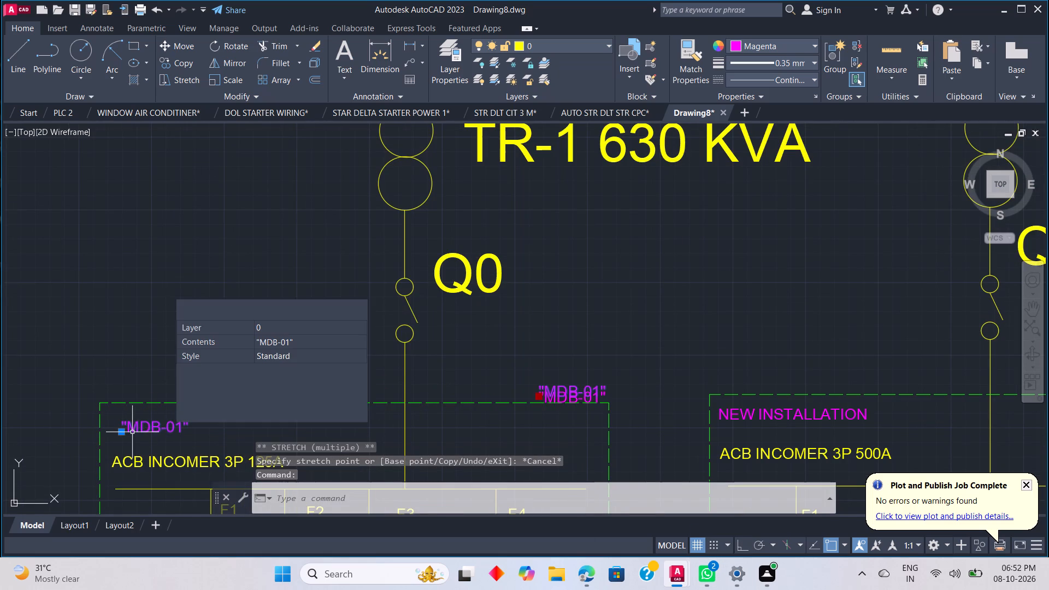
double_click(132, 432)
click(152, 428)
key(Escape)
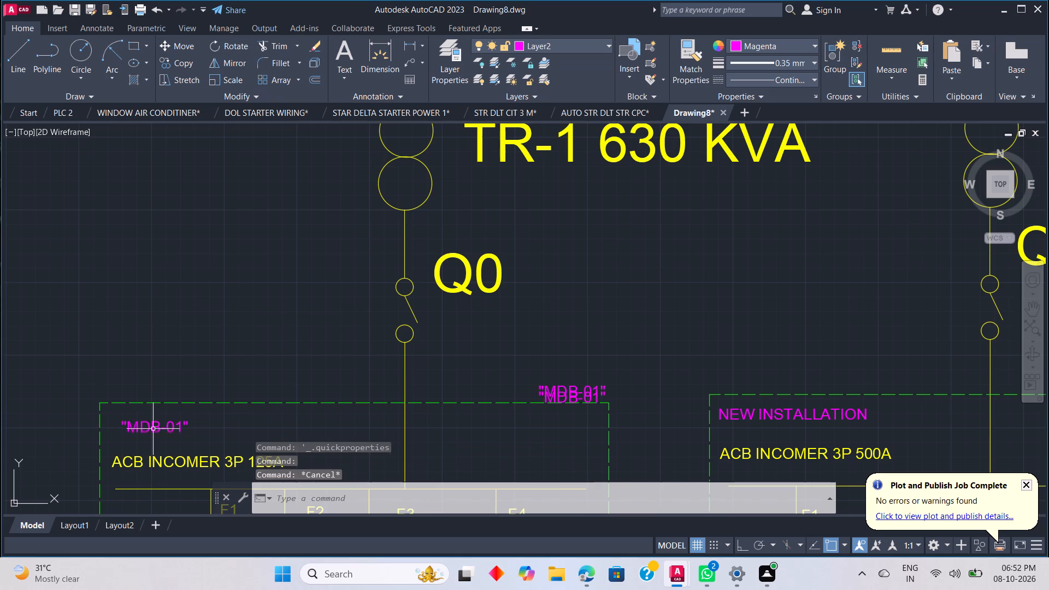
key(Escape)
key(Escape)
key(Escape)
double_click(153, 429)
key(BackSpace)
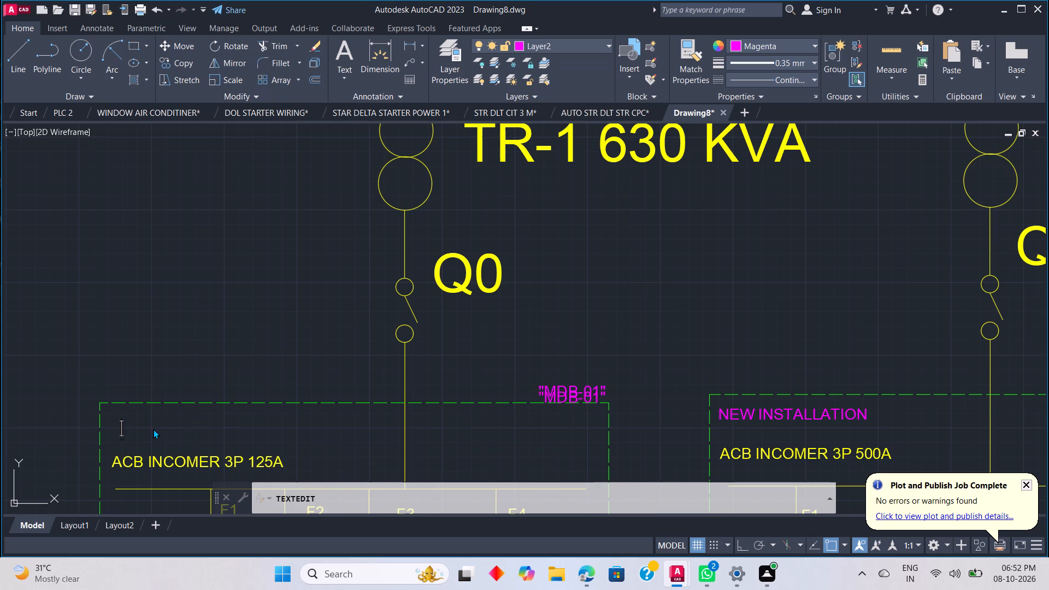
text(EX)
text(ISY)
key(BackSpace)
key(t)
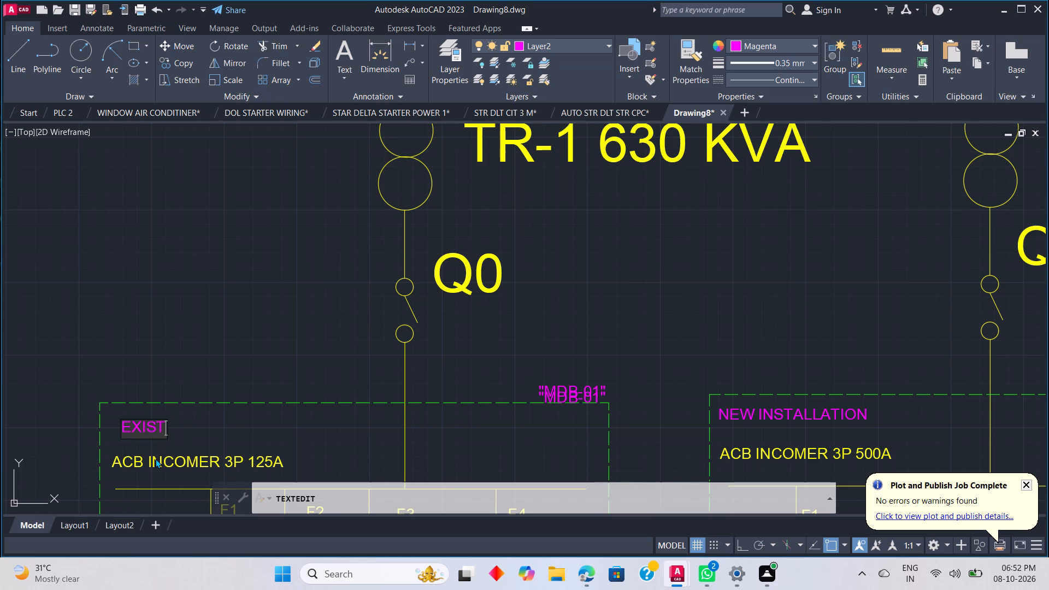
text(IB)
key(BackSpace)
key(n)
key(g)
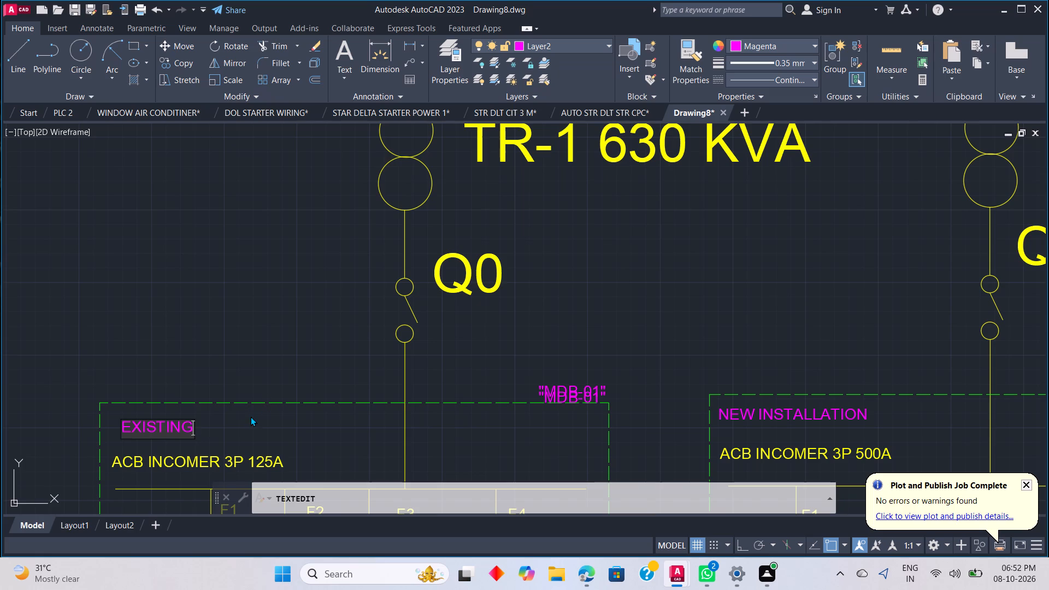
click(259, 347)
Review the whole single-line diagram, checking both enclosures and their magenta labels, and end text editing.
scroll(340, 411, down, 1)
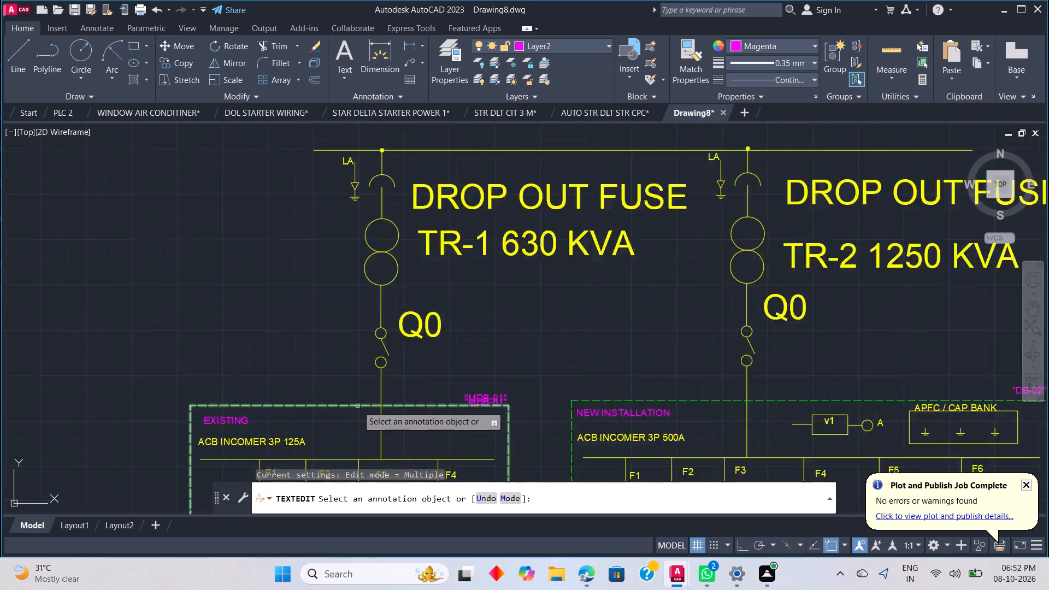
scroll(357, 406, down, 2)
scroll(428, 435, up, 2)
scroll(428, 435, down, 2)
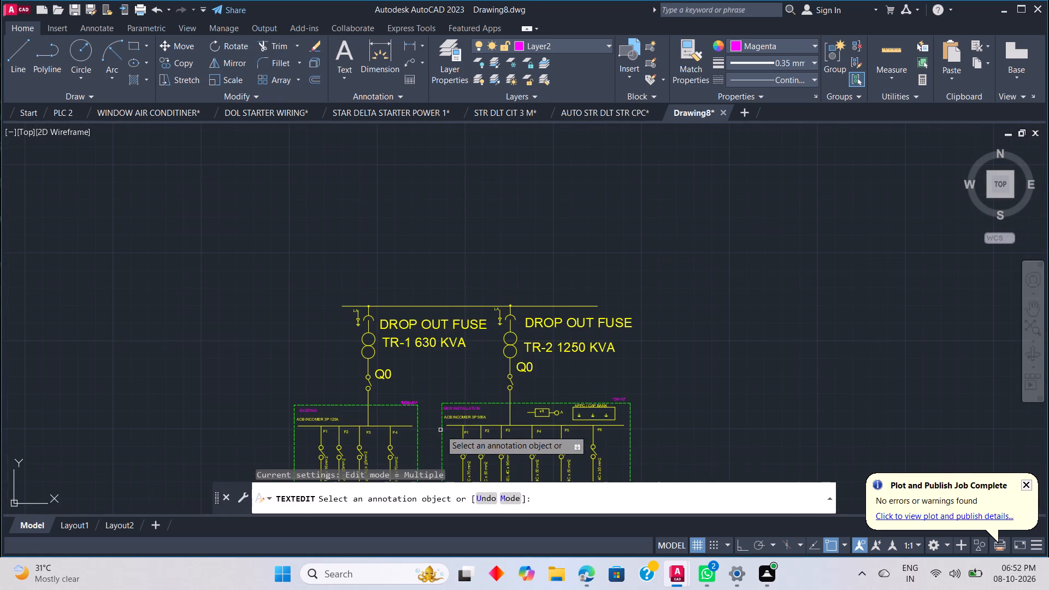
middle_drag(473, 388, 503, 286)
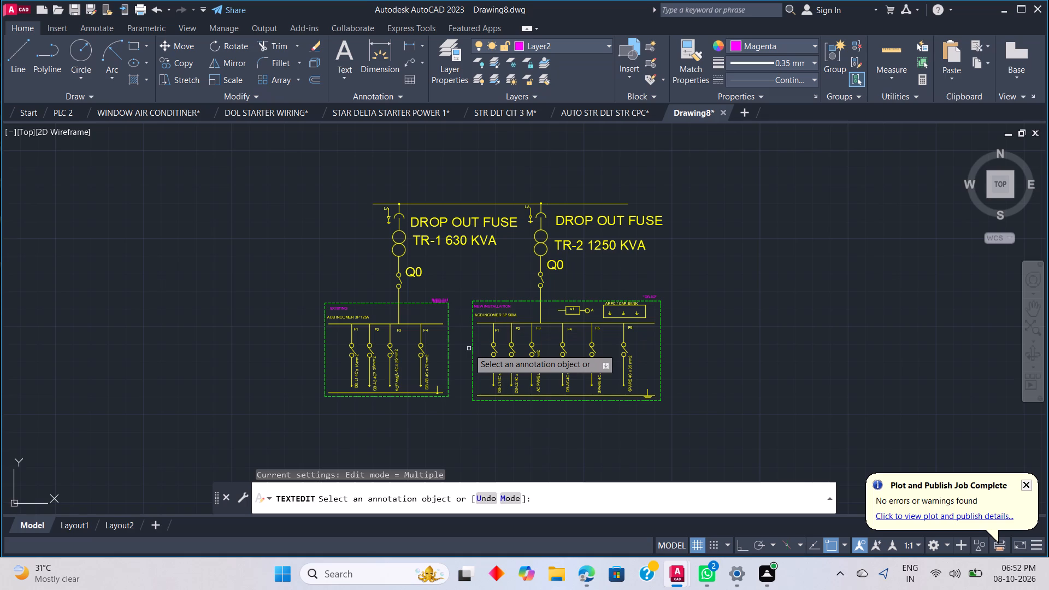
scroll(362, 333, up, 1)
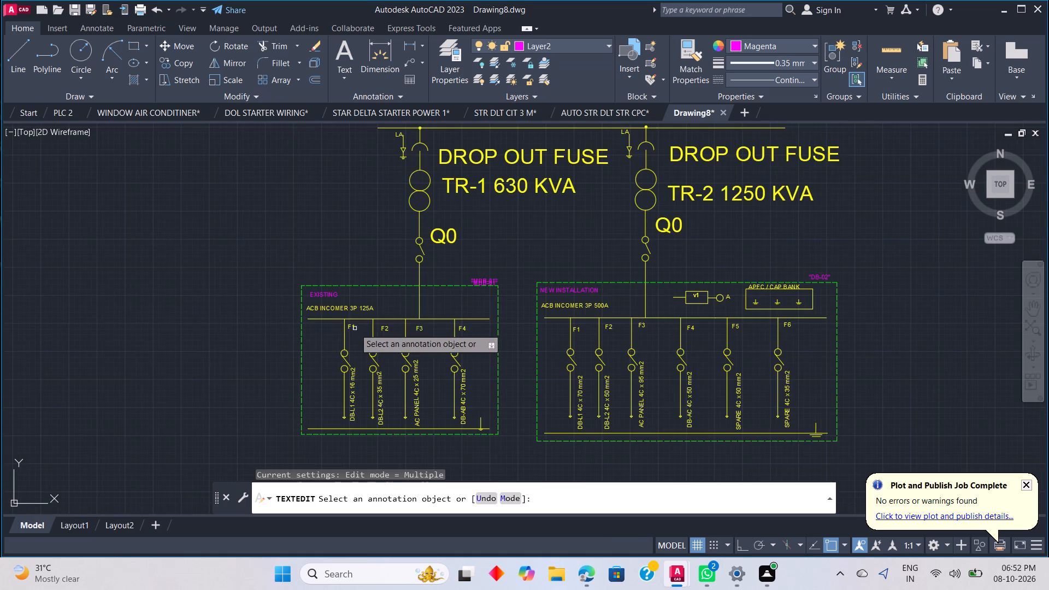
click(317, 296)
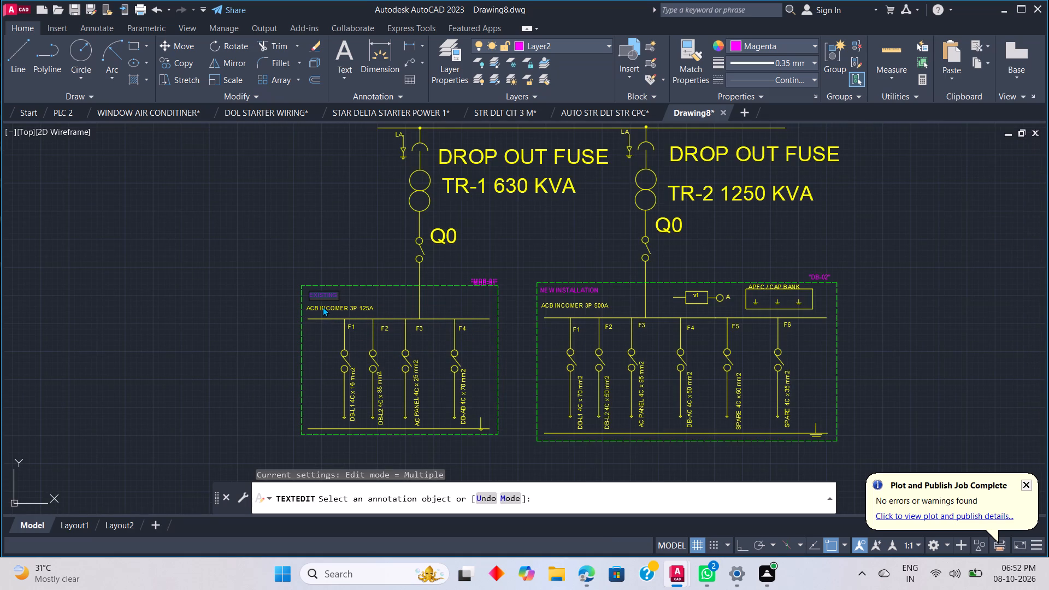
key(Escape)
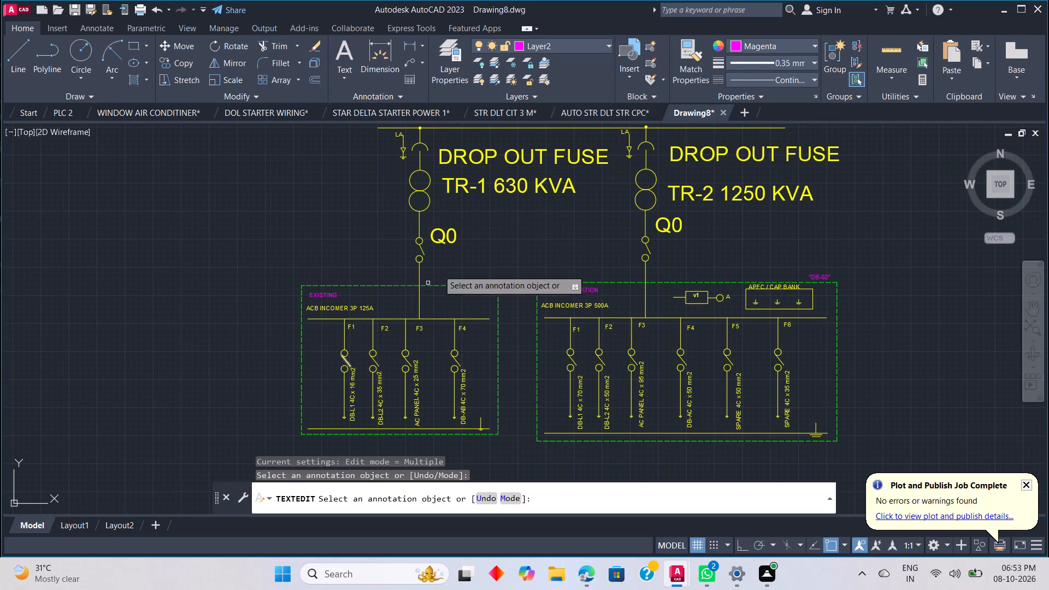
middle_click(482, 229)
middle_drag(482, 229, 475, 262)
scroll(476, 269, down, 3)
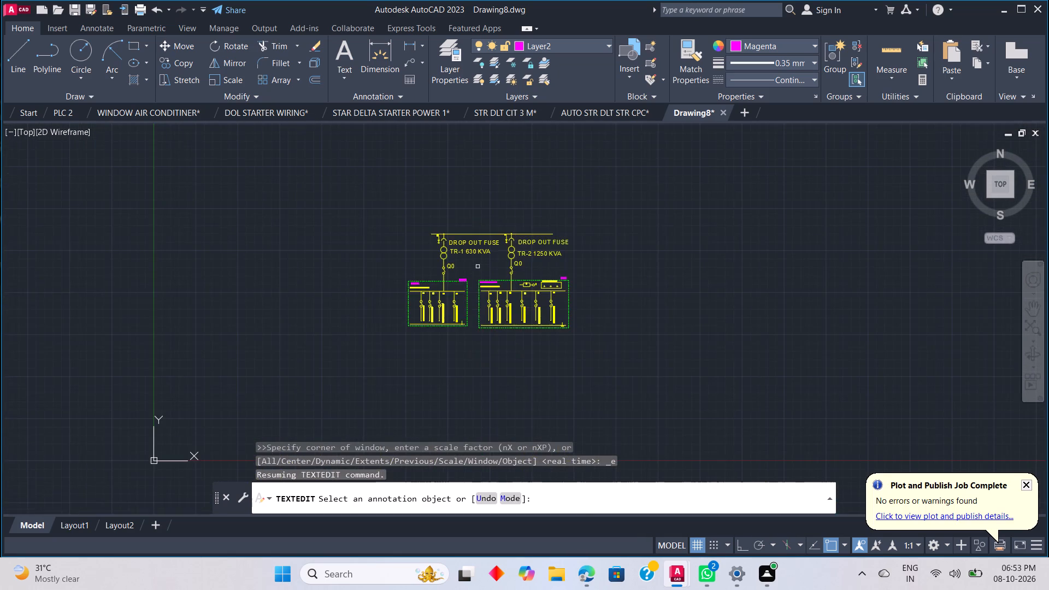
scroll(478, 267, up, 2)
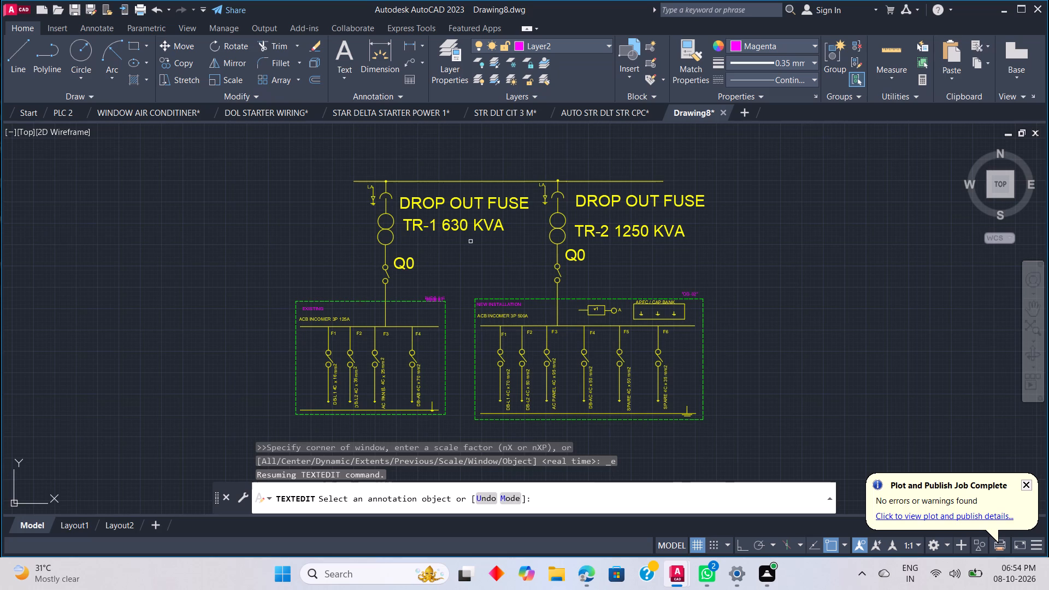
key(Escape)
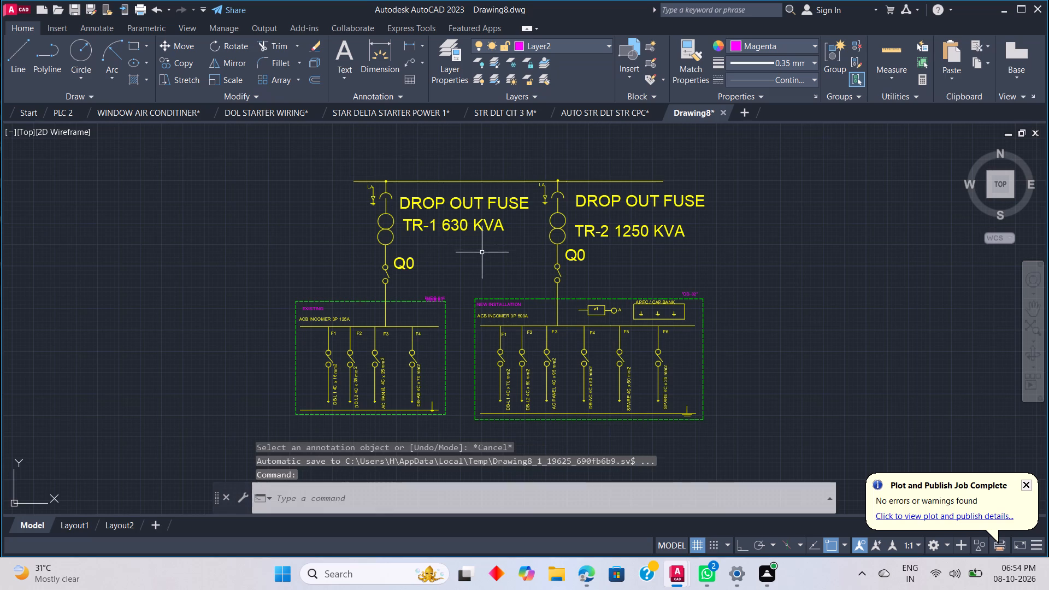
Delete the duplicate magenta "MDB-01" label overlapping the other one at the TR-1 enclosure's top-right corner.
scroll(467, 304, up, 3)
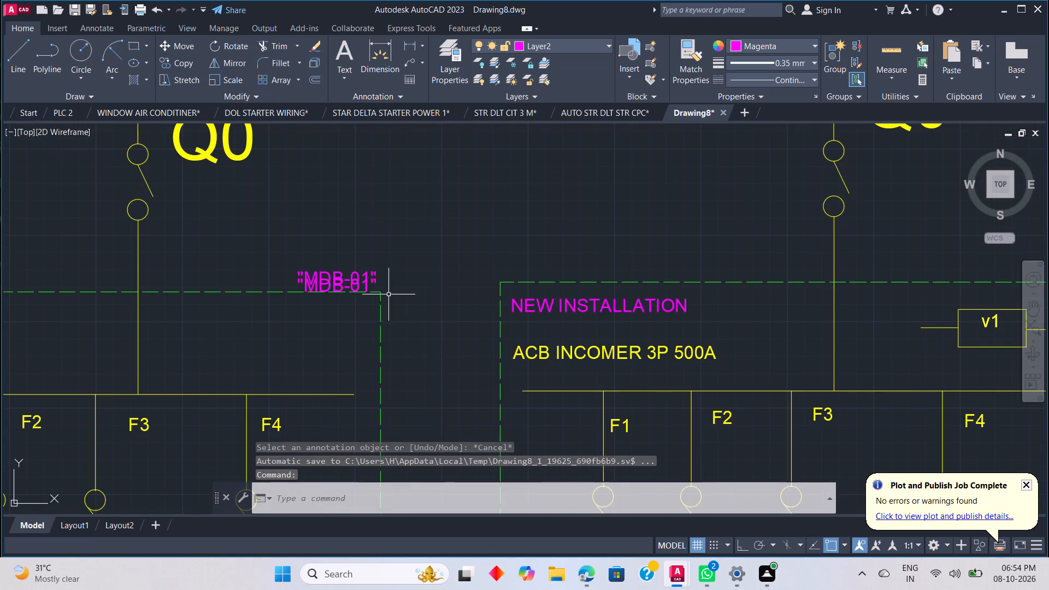
scroll(352, 284, up, 1)
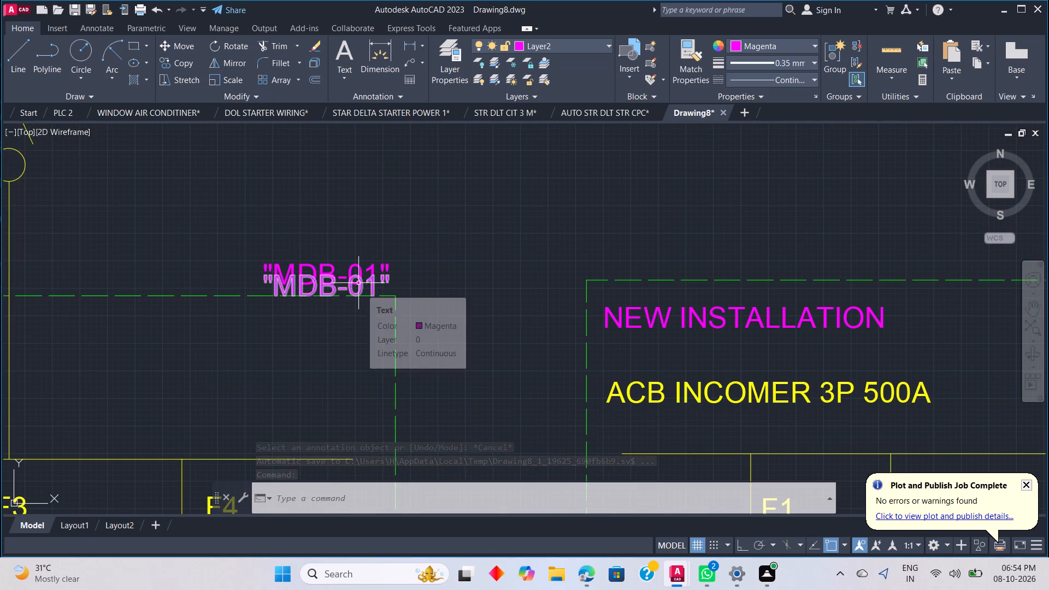
click(358, 283)
key(Delete)
Review the whole single-line diagram, checking both enclosures and their magenta labels.
scroll(390, 284, down, 3)
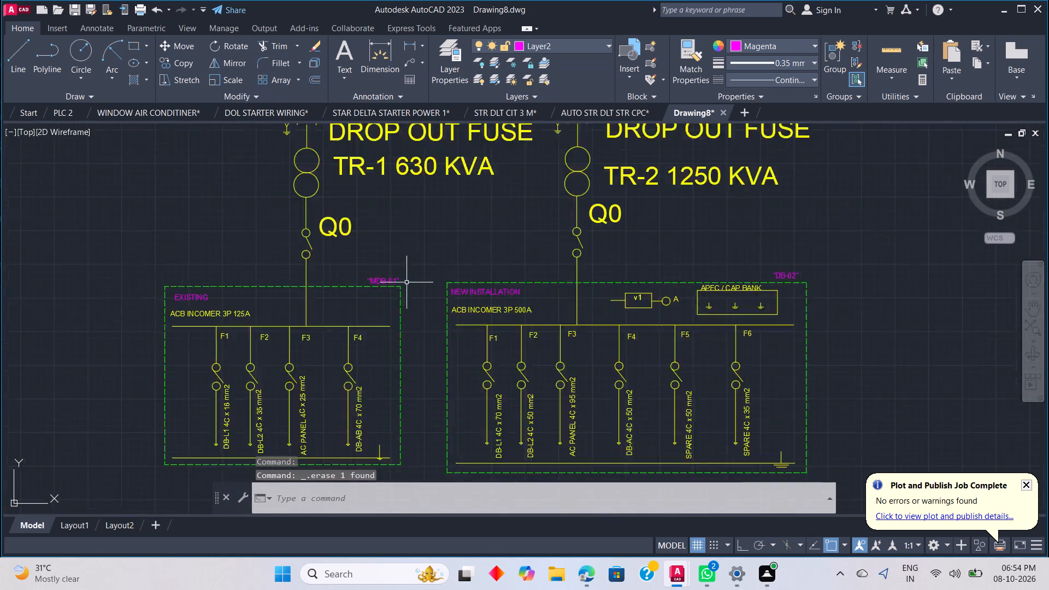
scroll(406, 282, down, 1)
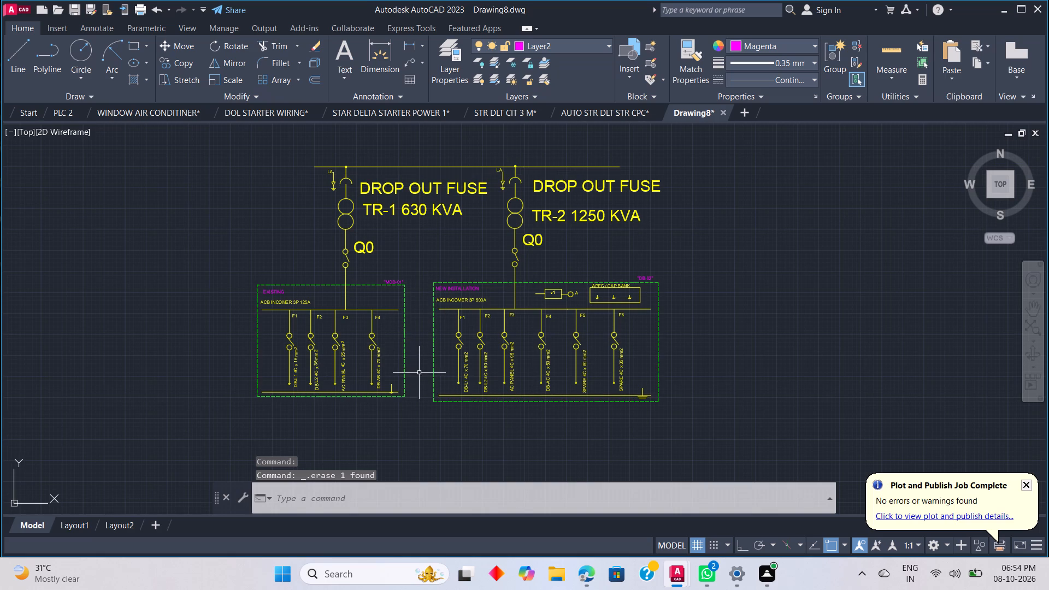
scroll(422, 371, up, 1)
scroll(422, 371, down, 1)
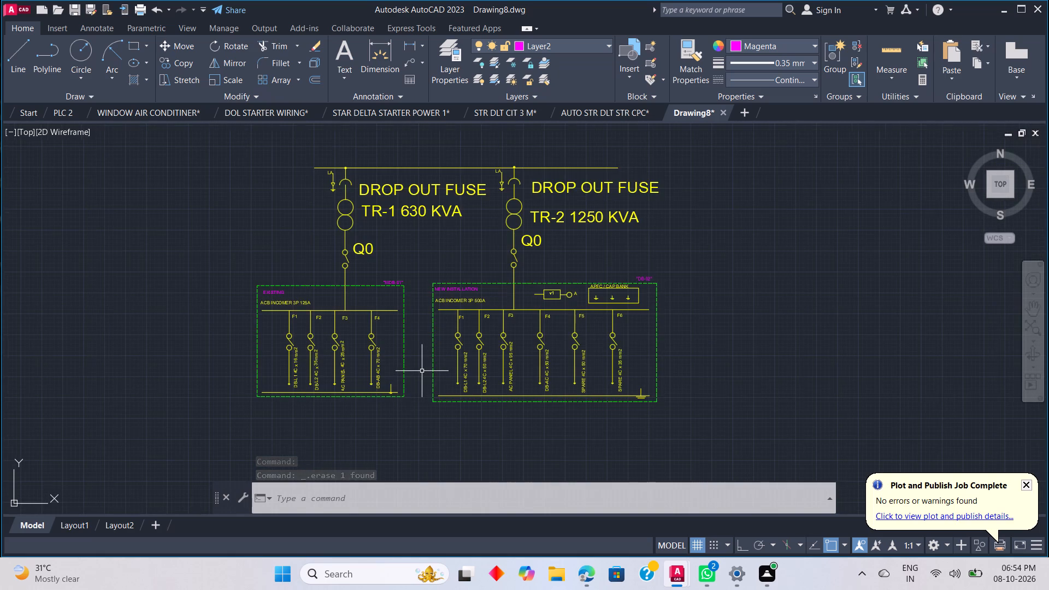
middle_drag(422, 371, 434, 417)
middle_drag(434, 418, 444, 435)
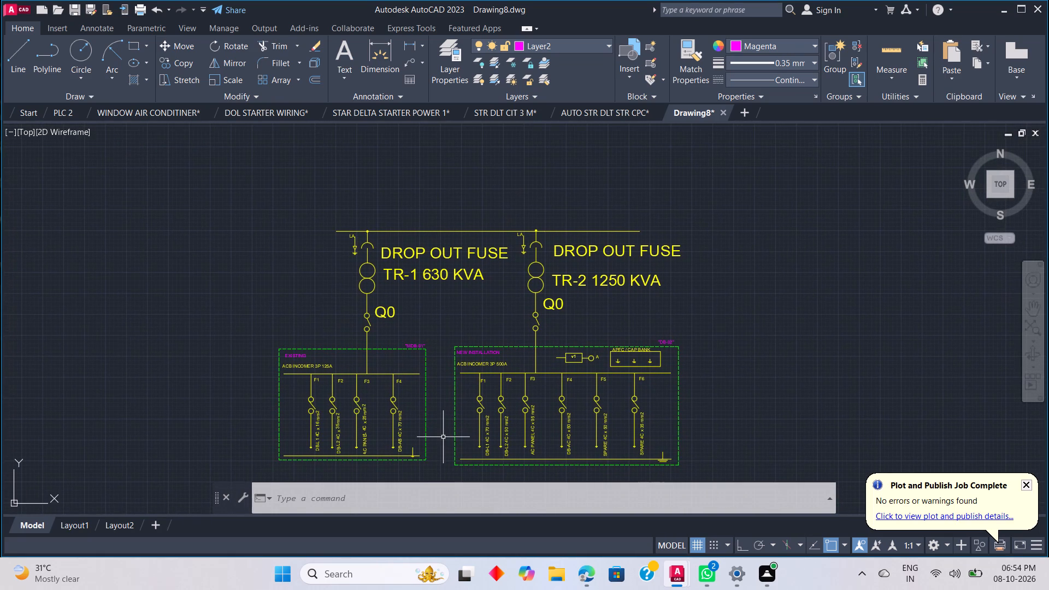
scroll(443, 438, up, 1)
scroll(443, 438, down, 1)
middle_drag(443, 435, 455, 371)
middle_click(455, 371)
middle_click(455, 371)
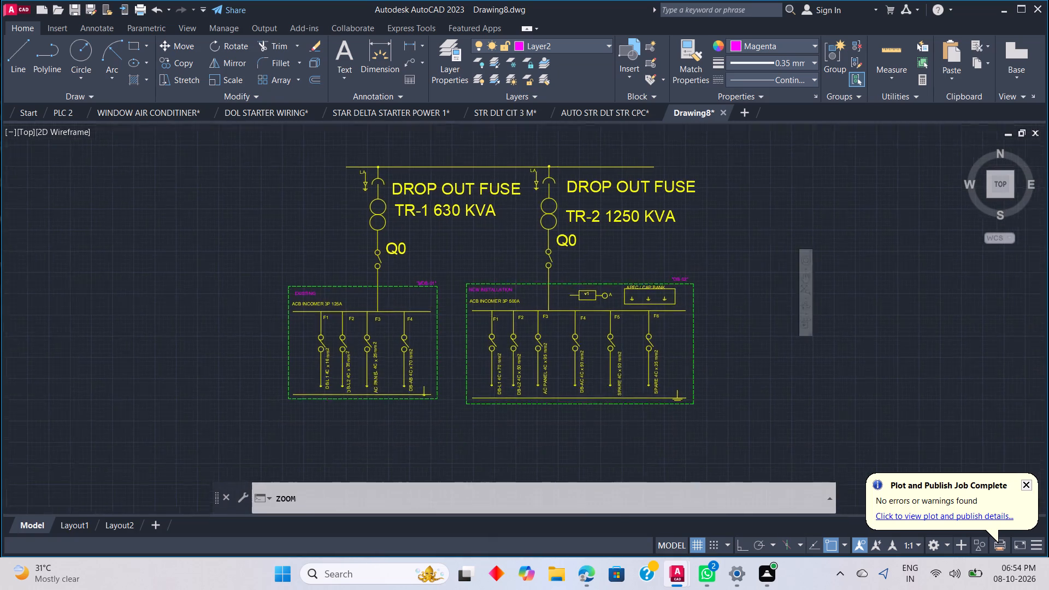
scroll(455, 371, down, 1)
middle_click(455, 379)
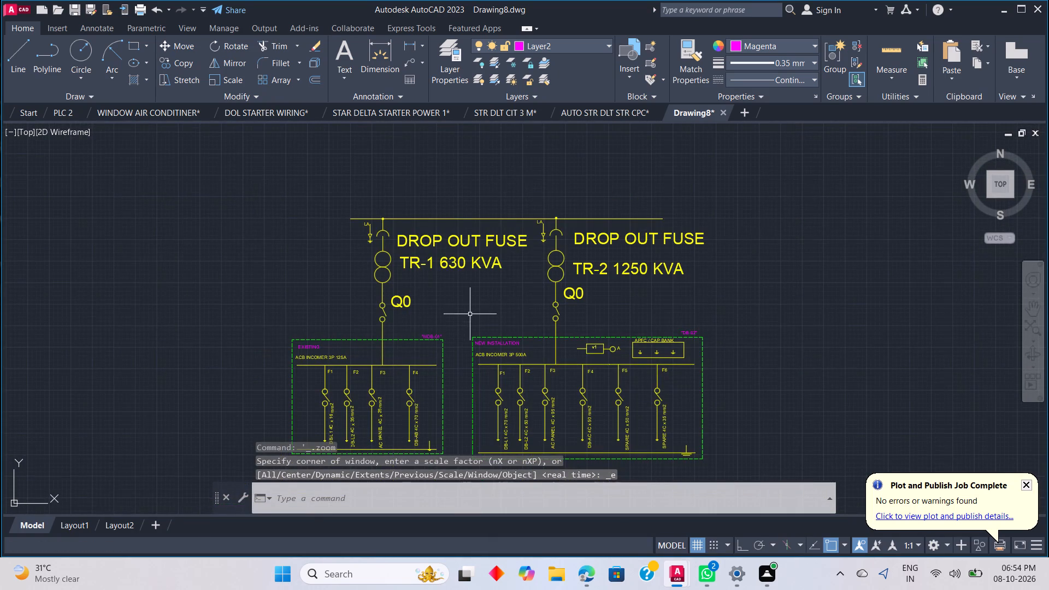
middle_click(470, 314)
middle_drag(463, 338, 473, 294)
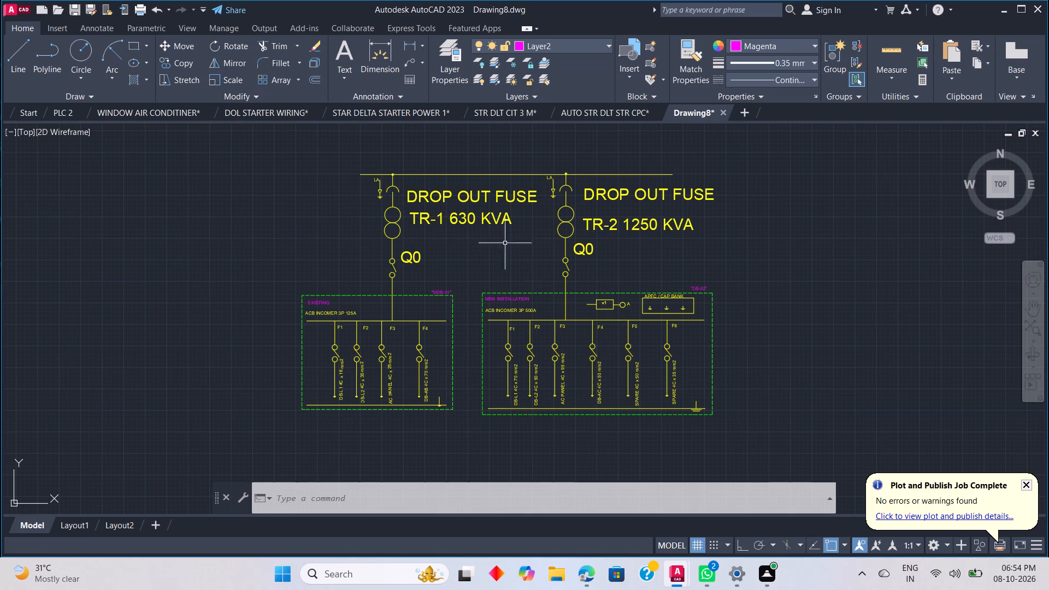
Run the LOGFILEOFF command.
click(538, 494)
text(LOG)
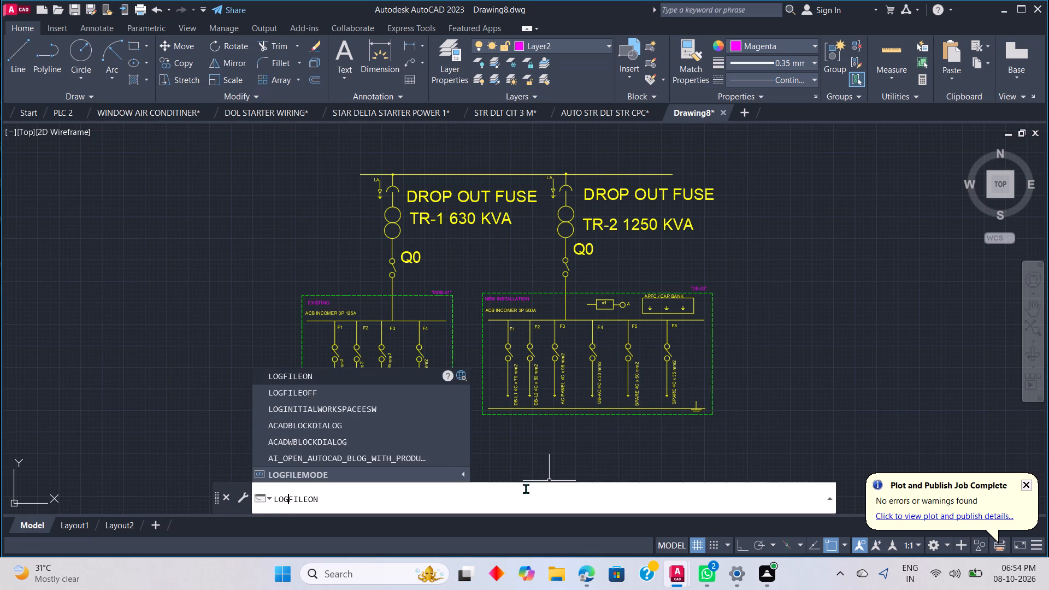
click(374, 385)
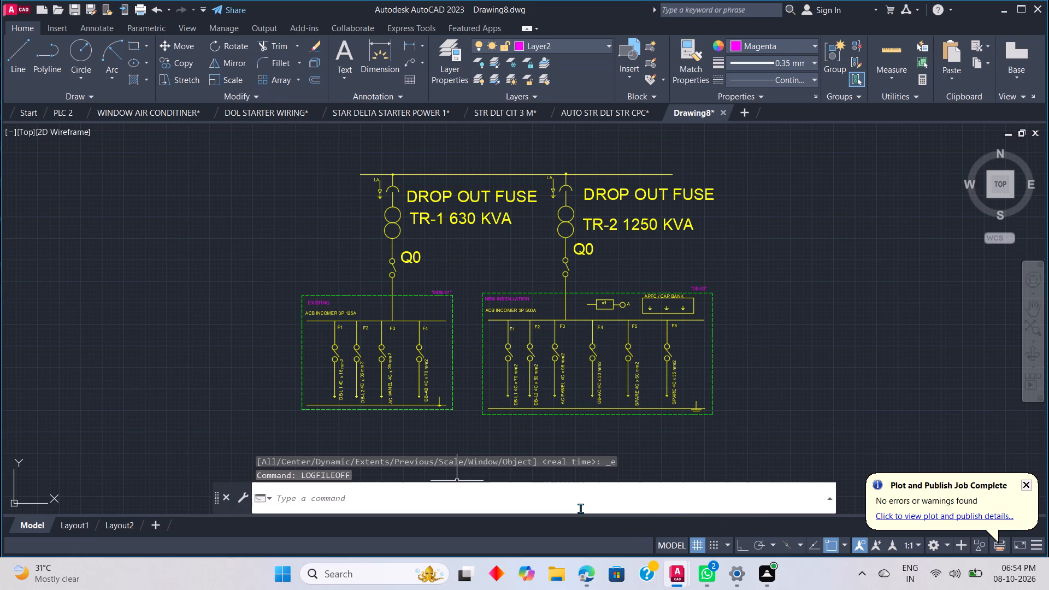
Save the drawing to the Desktop under the file name ASTDSCC I.
key(ctrl+s)
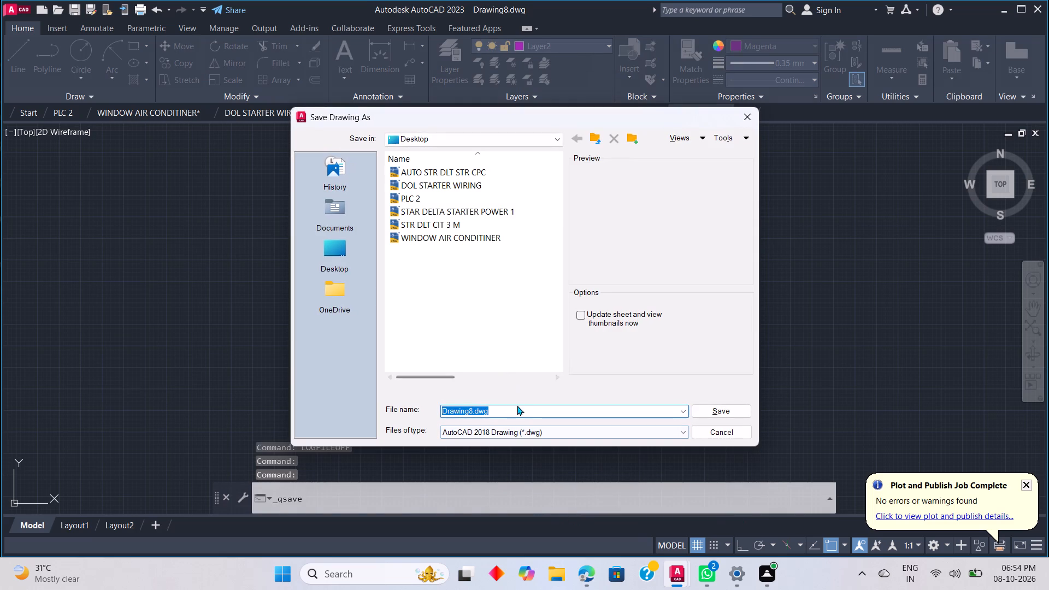
click(516, 409)
drag(512, 411, 436, 426)
key(BackSpace)
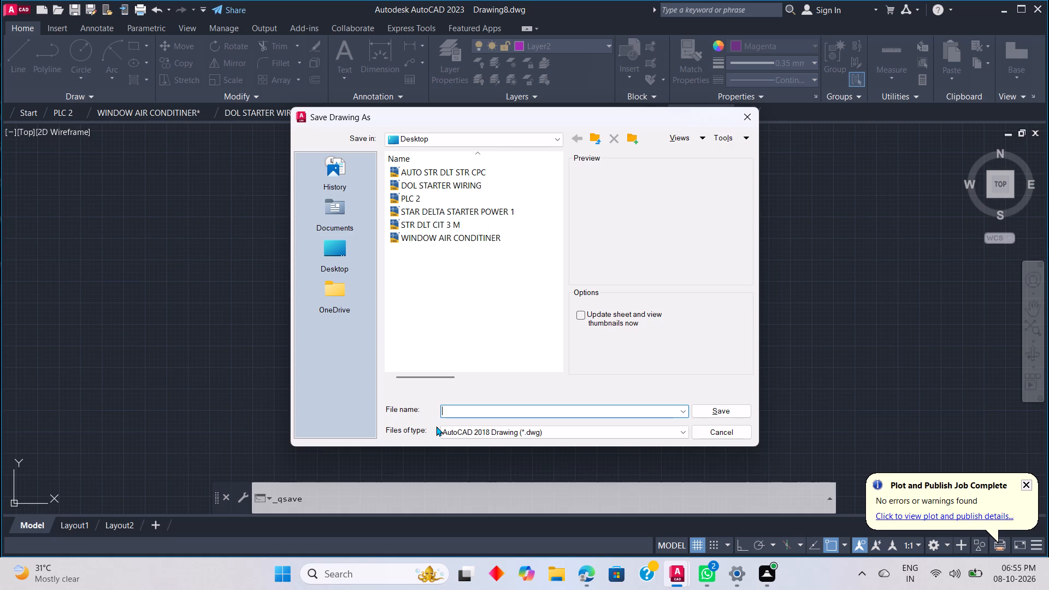
key(a)
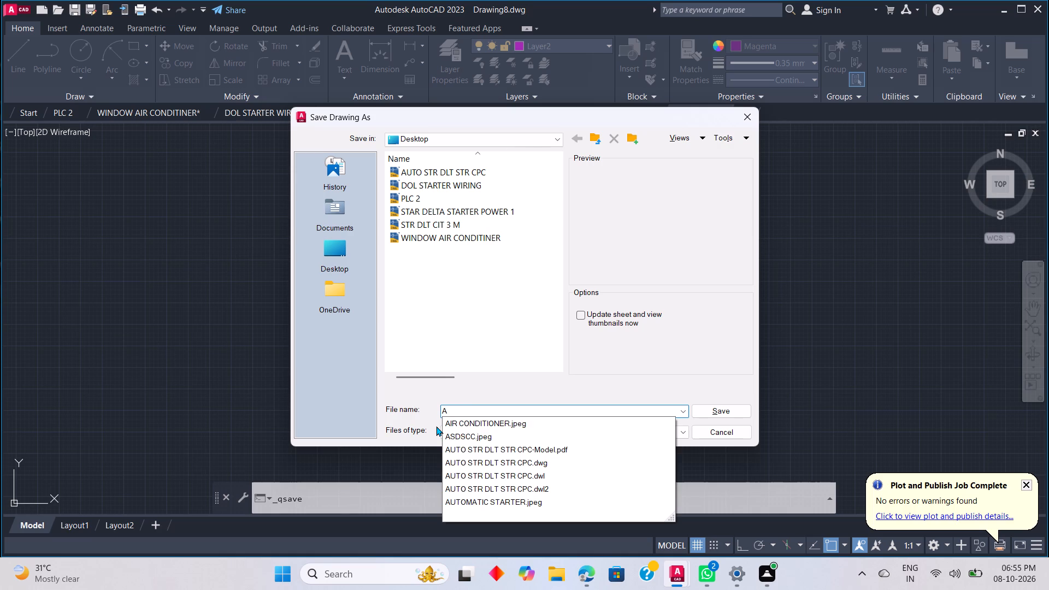
text(ST)
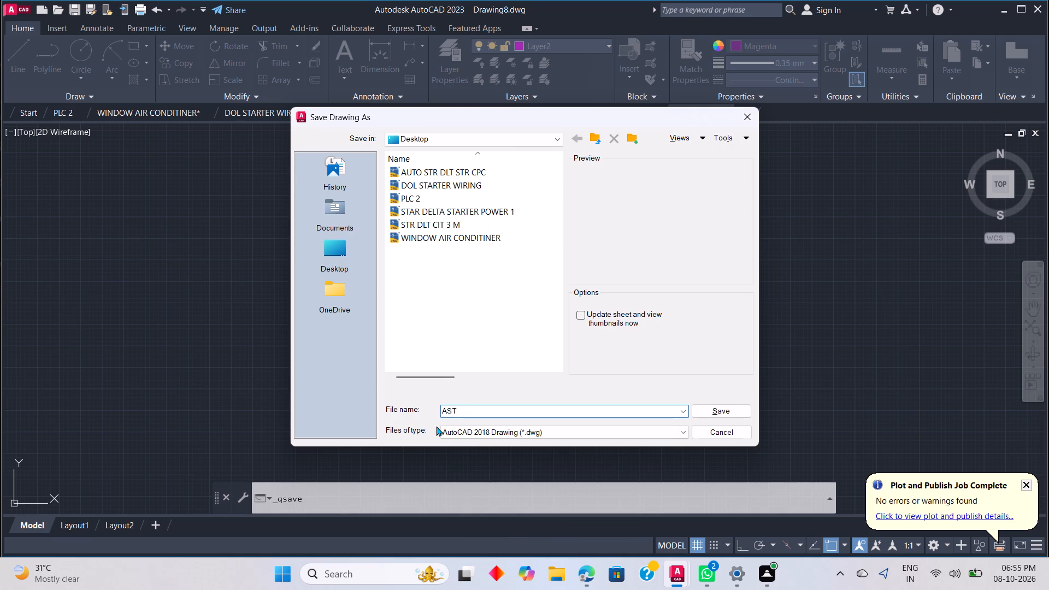
key(d)
key(s)
key(c)
key(c)
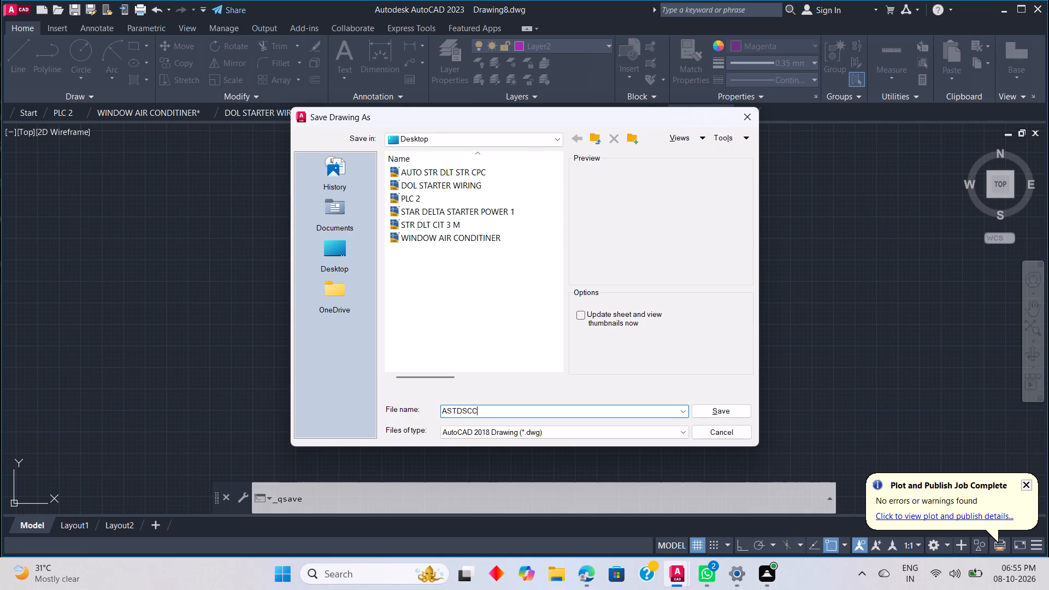
key(space)
key(i)
click(710, 410)
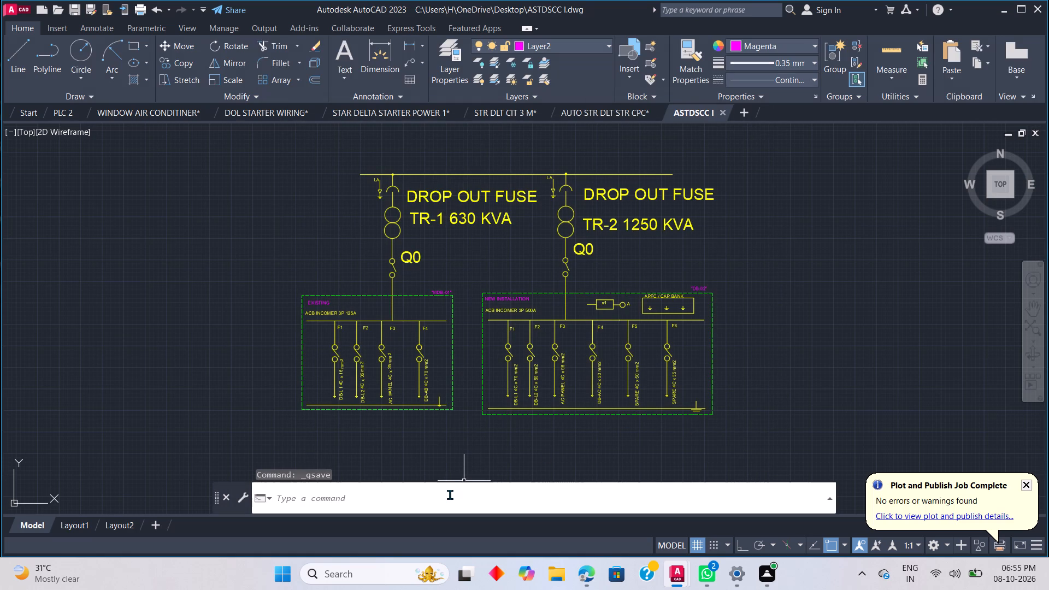
Start a single-sheet plot of the model and choose DWG To PDF.pc3 as the plotter.
text(PO)
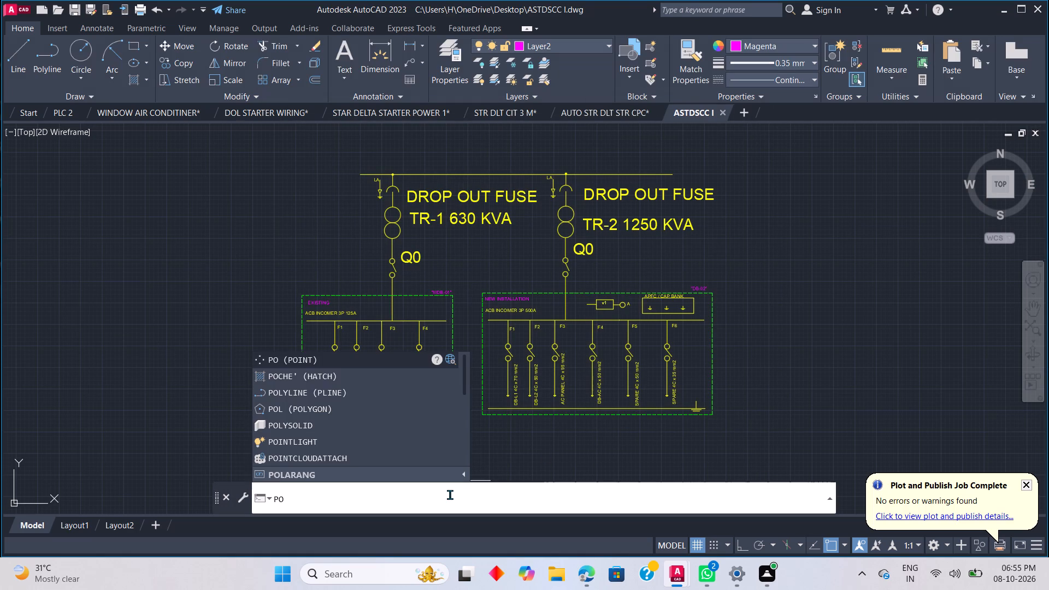
key(BackSpace)
text(LO)
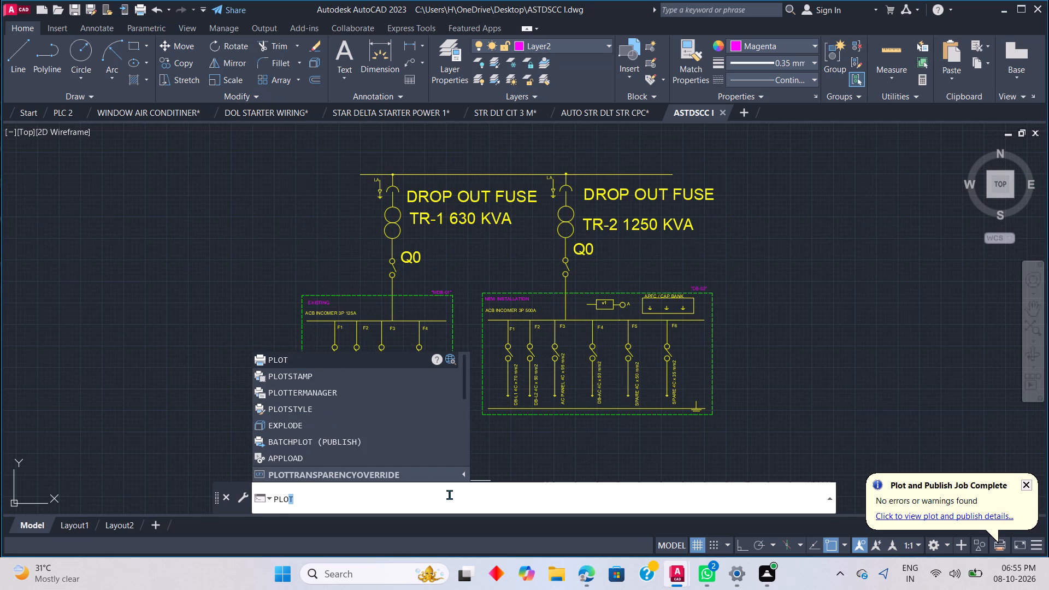
click(450, 495)
key(Return)
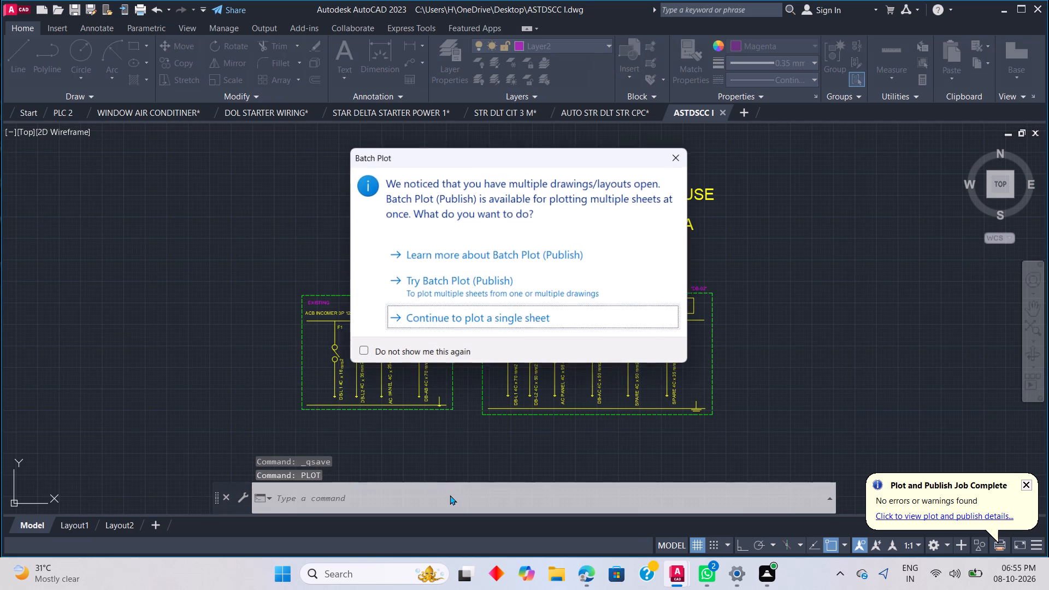
click(685, 156)
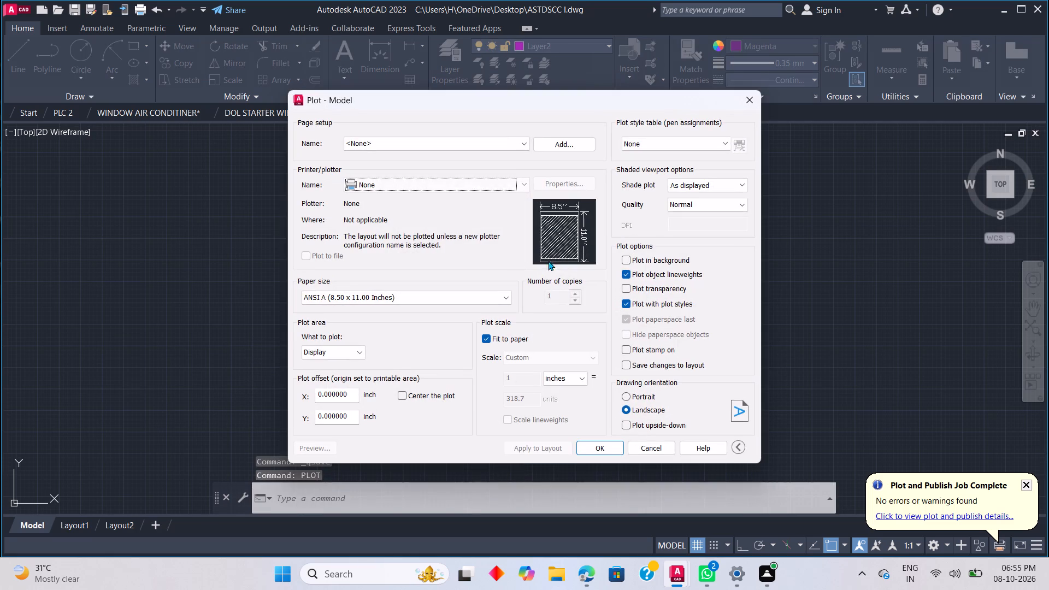
click(408, 179)
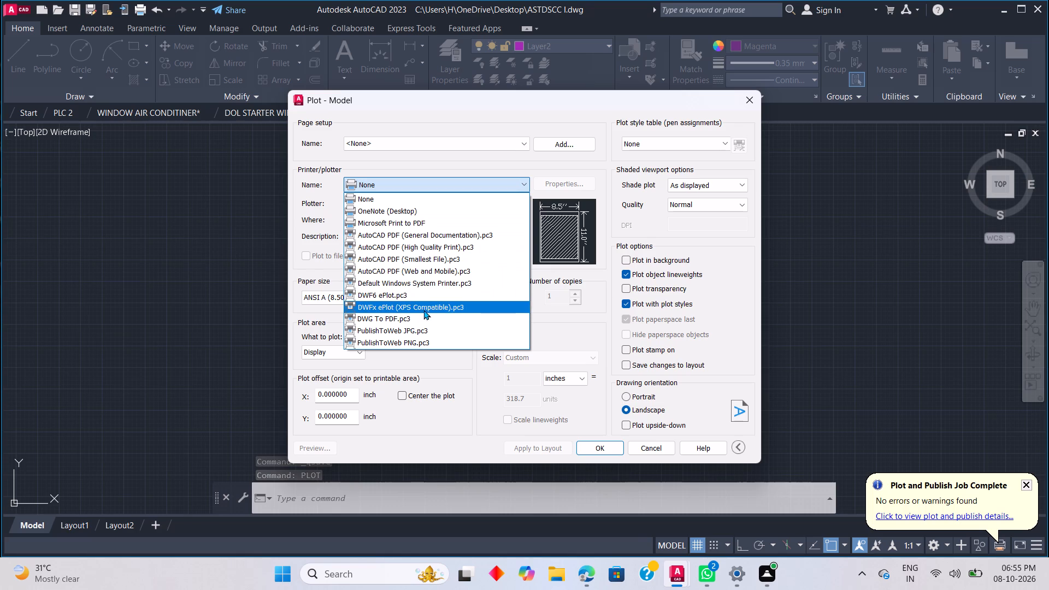
click(424, 315)
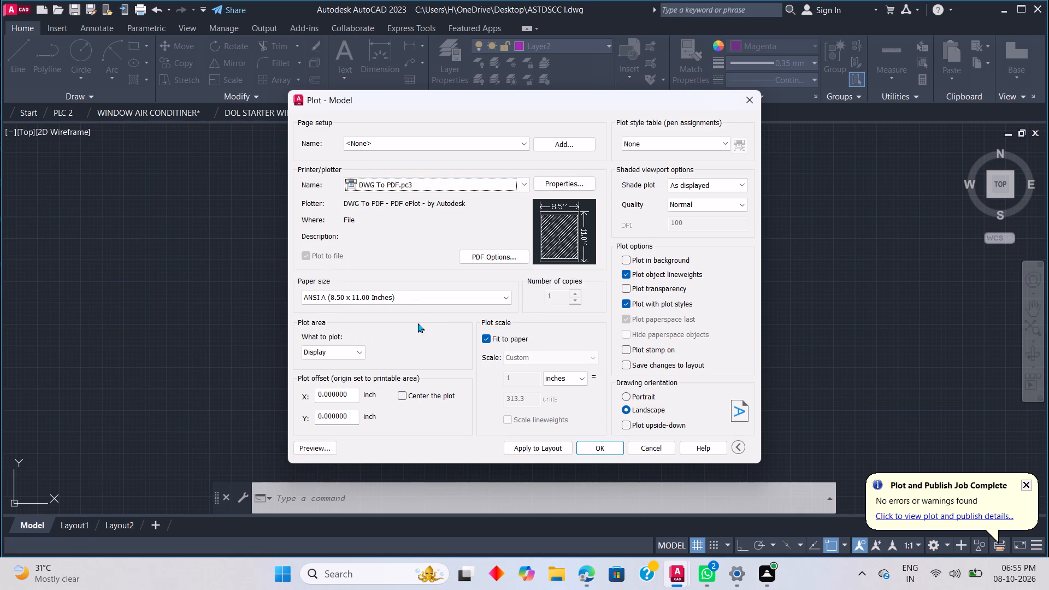
Set the plot's paper size to ISO A4 (210.00 x 297.00 MM).
click(379, 302)
scroll(353, 514, down, 2)
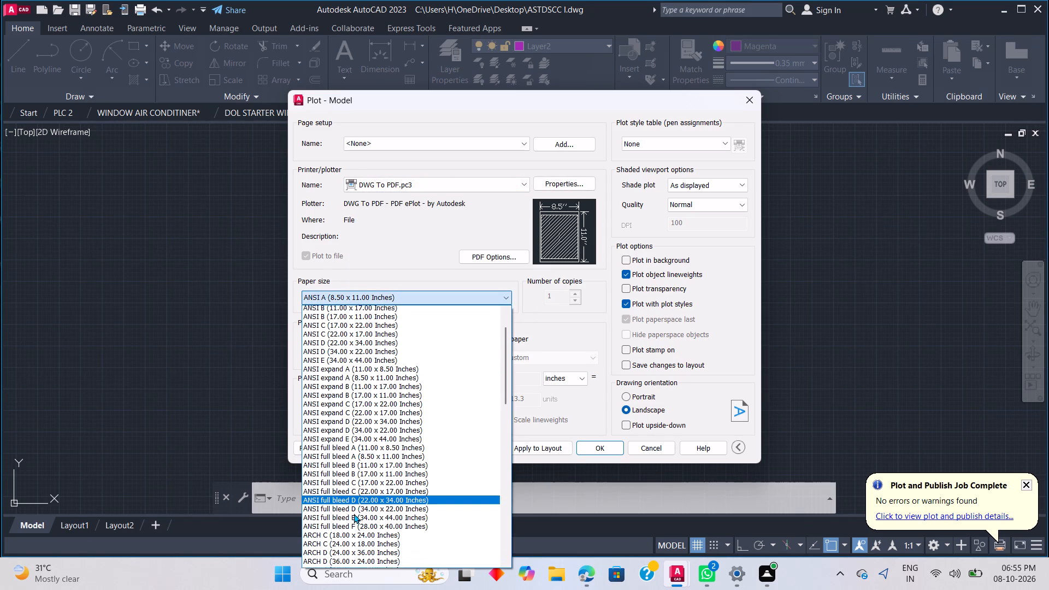
scroll(353, 514, down, 9)
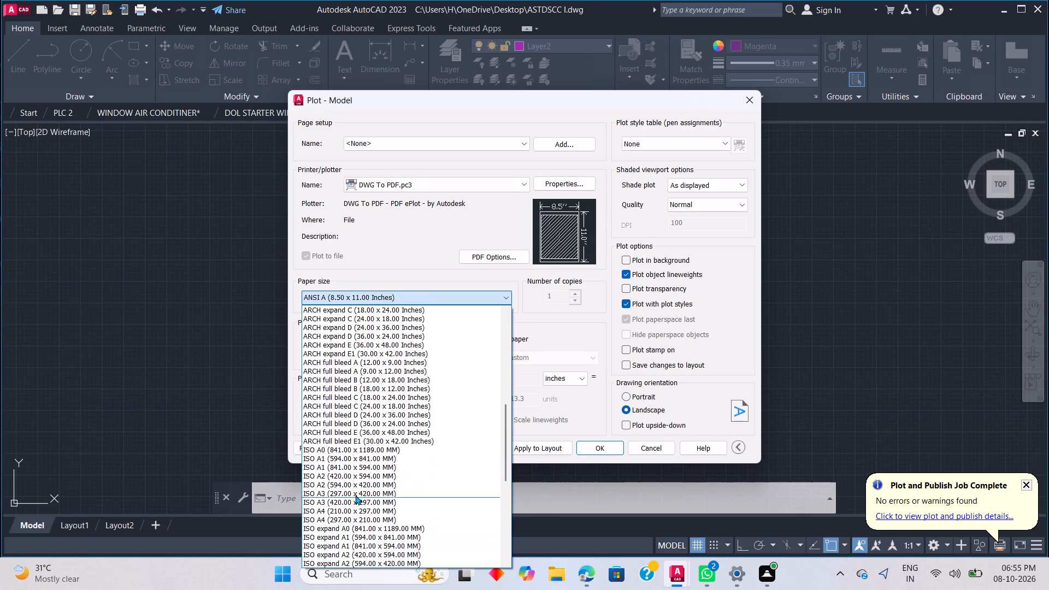
click(355, 509)
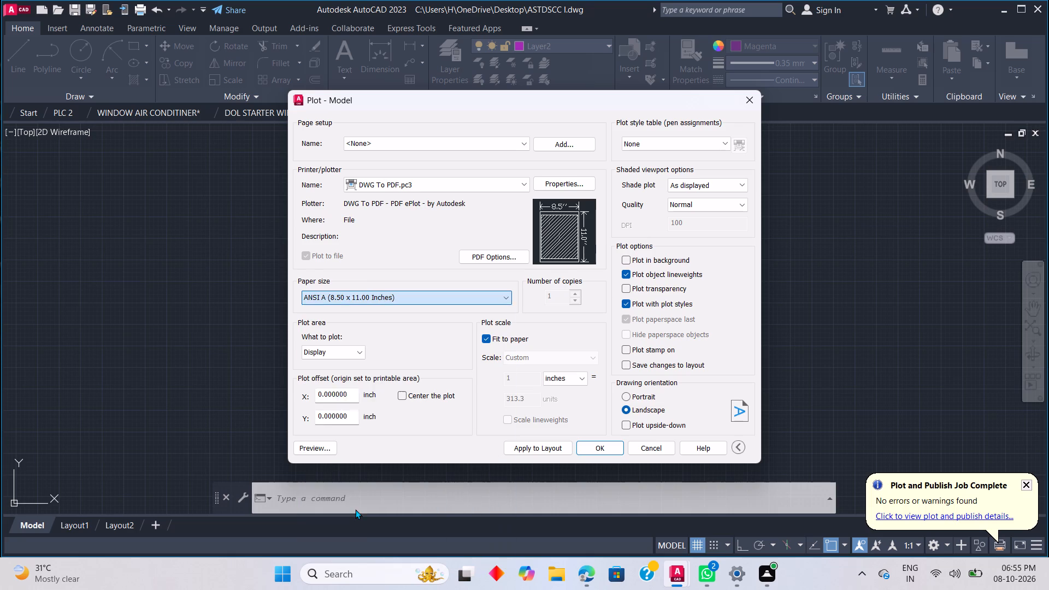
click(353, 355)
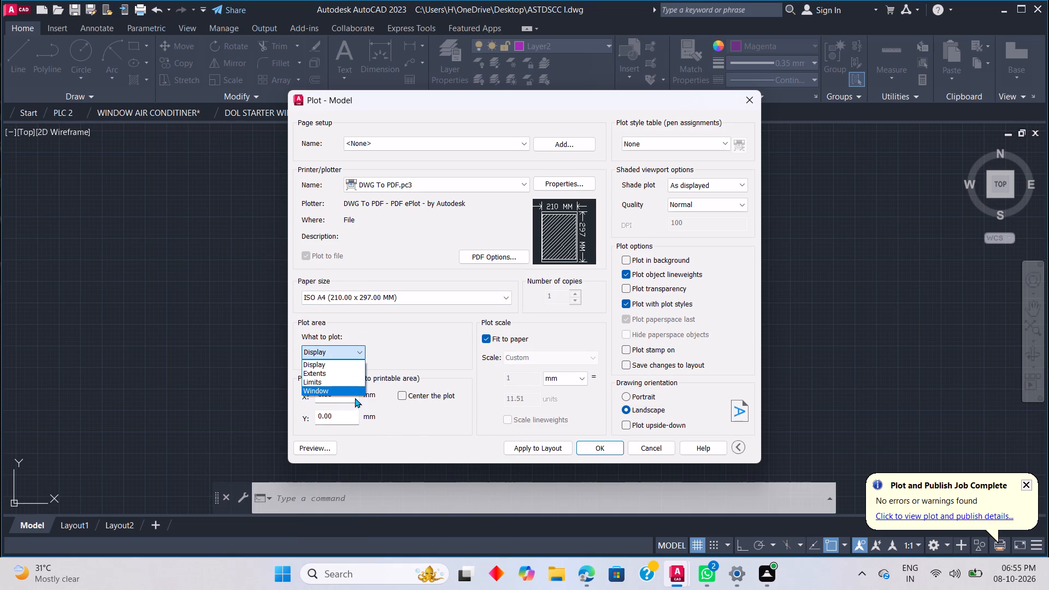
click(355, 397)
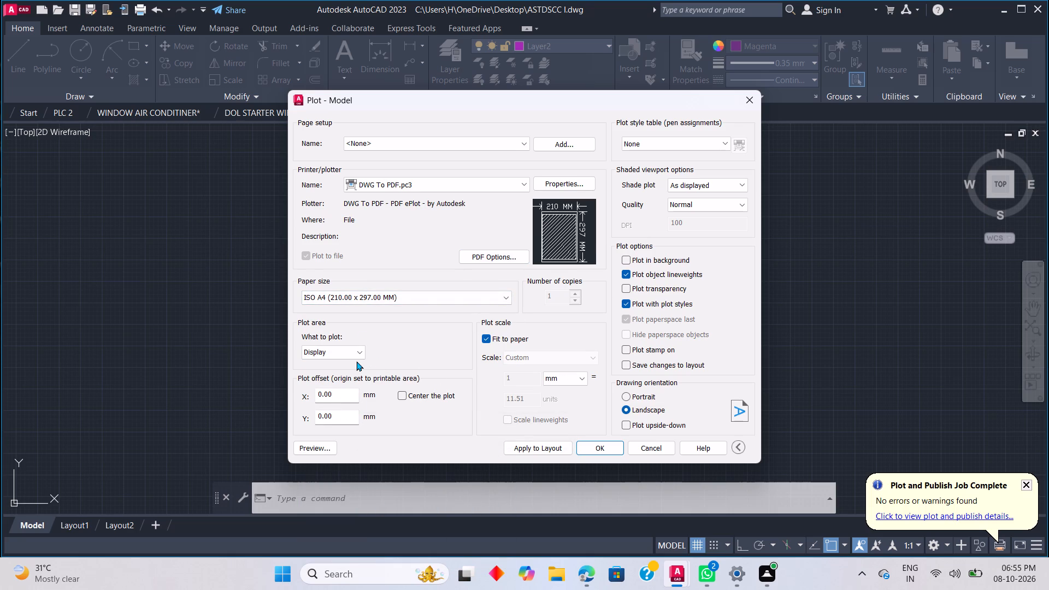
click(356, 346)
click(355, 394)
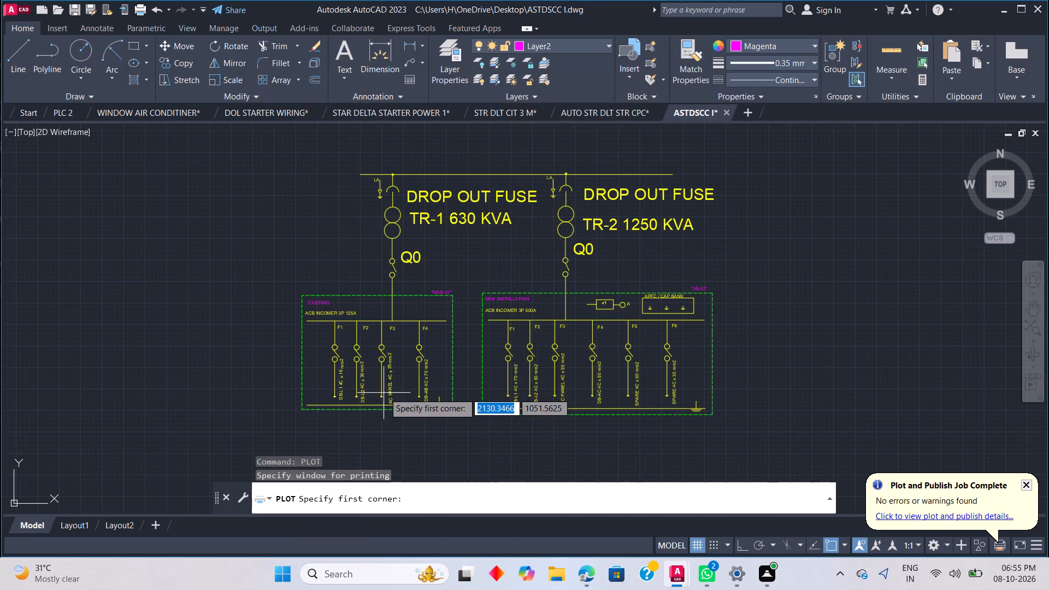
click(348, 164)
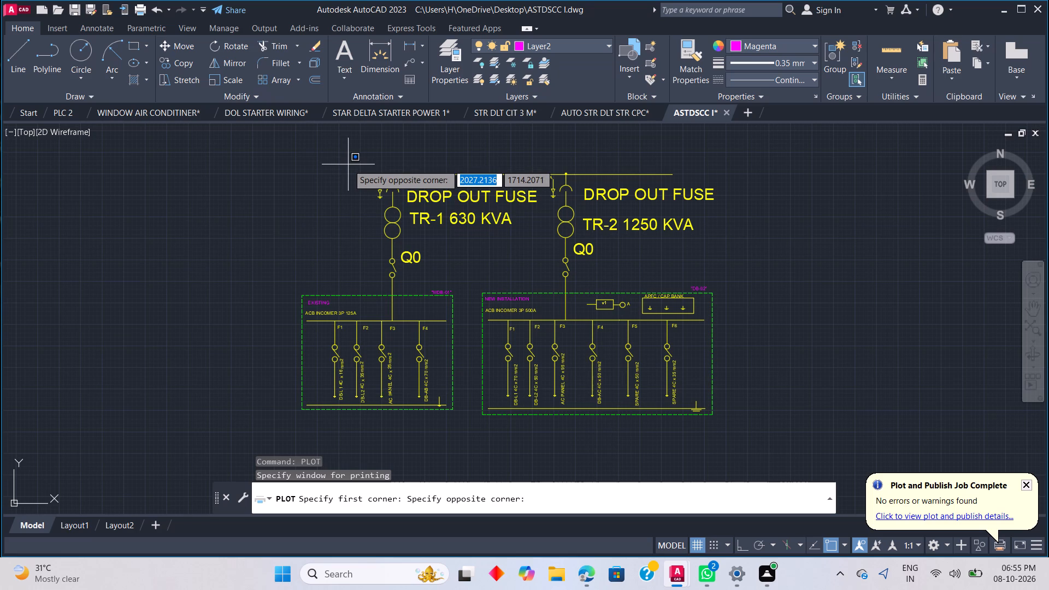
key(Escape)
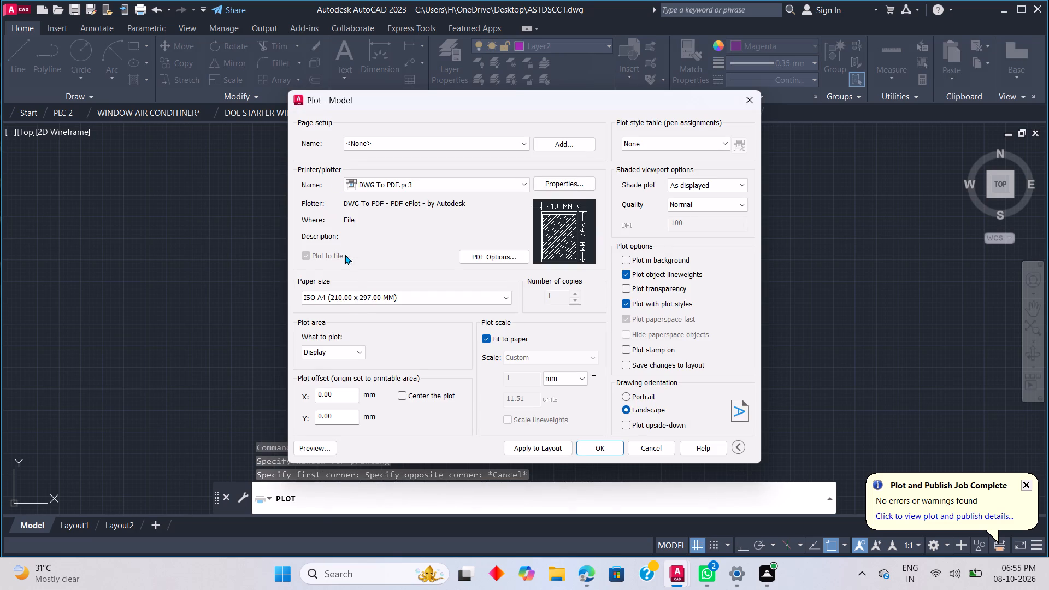
Set the plot area to a window enclosing the whole two-transformer diagram, including both dashed distribution board frames.
click(353, 351)
click(347, 391)
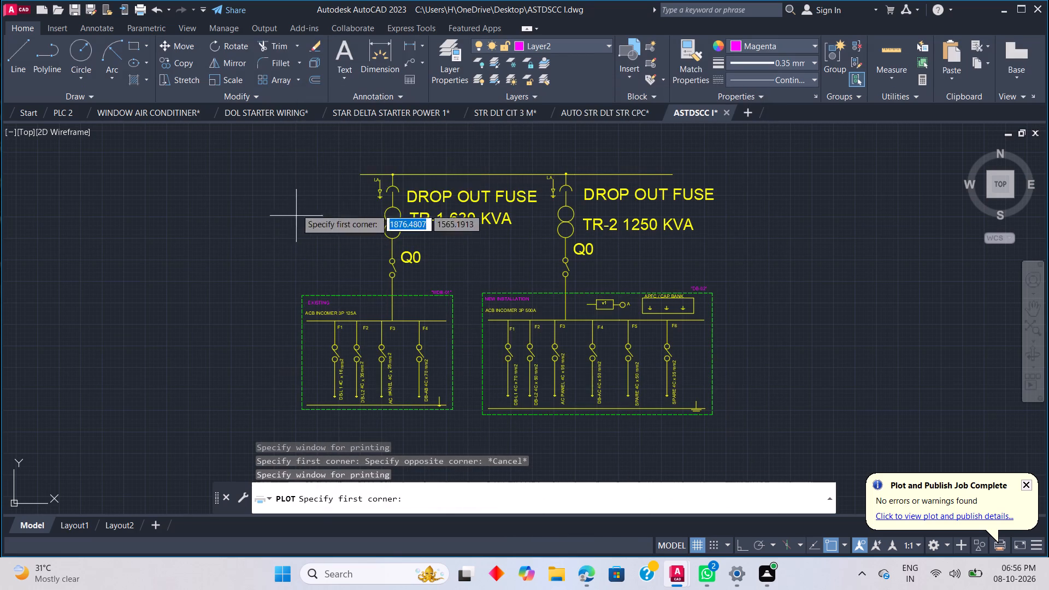
click(270, 140)
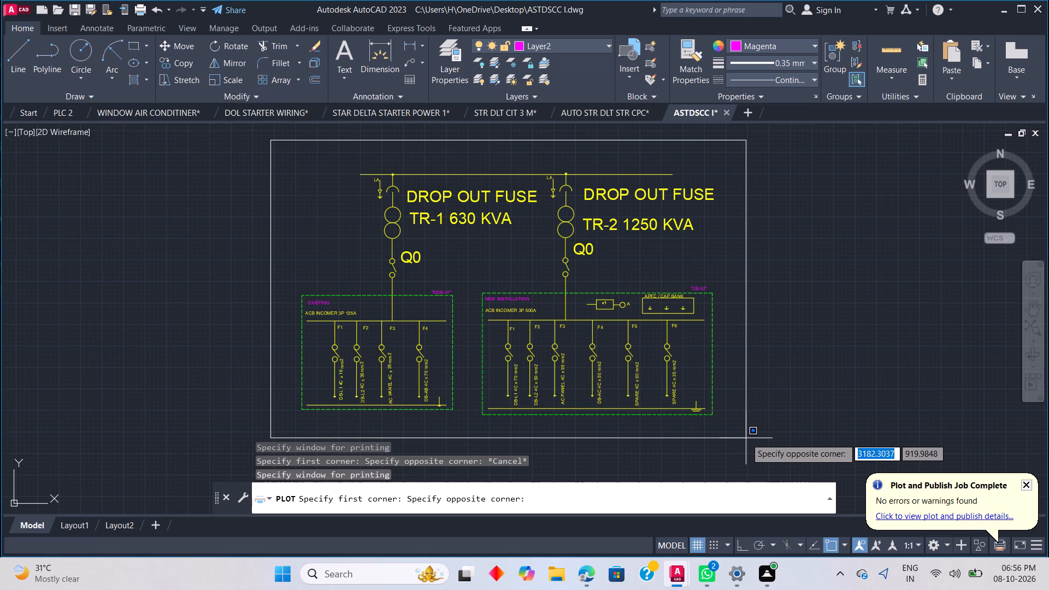
click(746, 438)
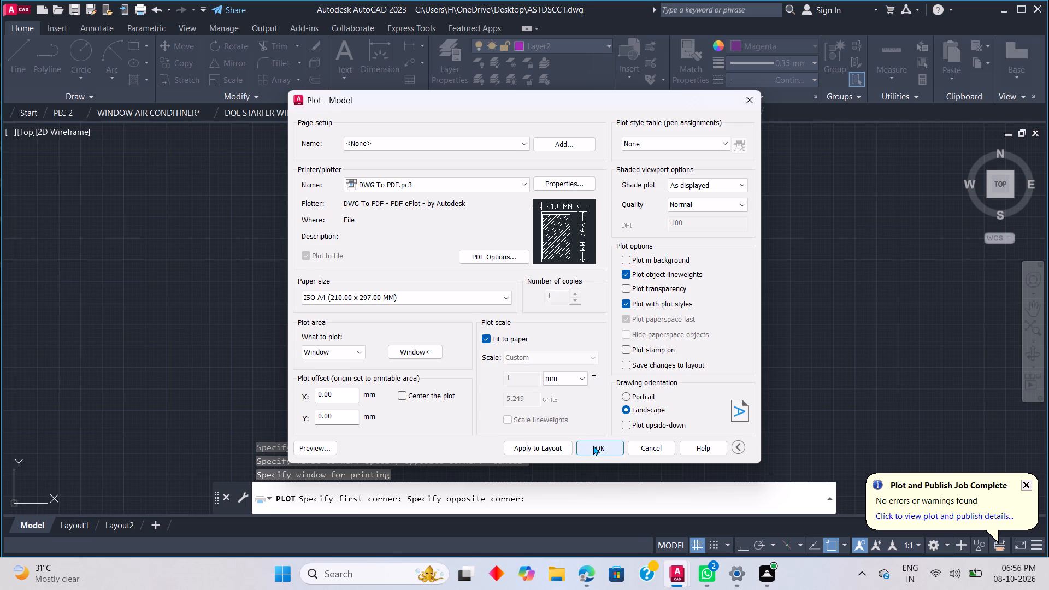
Plot the drawing to the Desktop as ASTDSCC I-Model.pdf, then check the opened PDF and minimise its window.
click(593, 445)
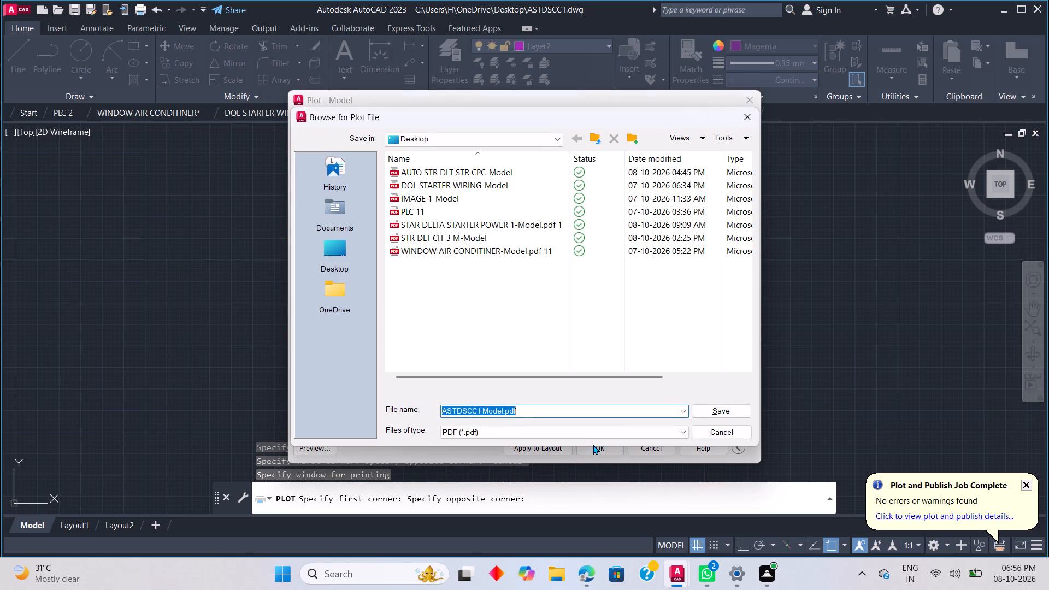
click(707, 410)
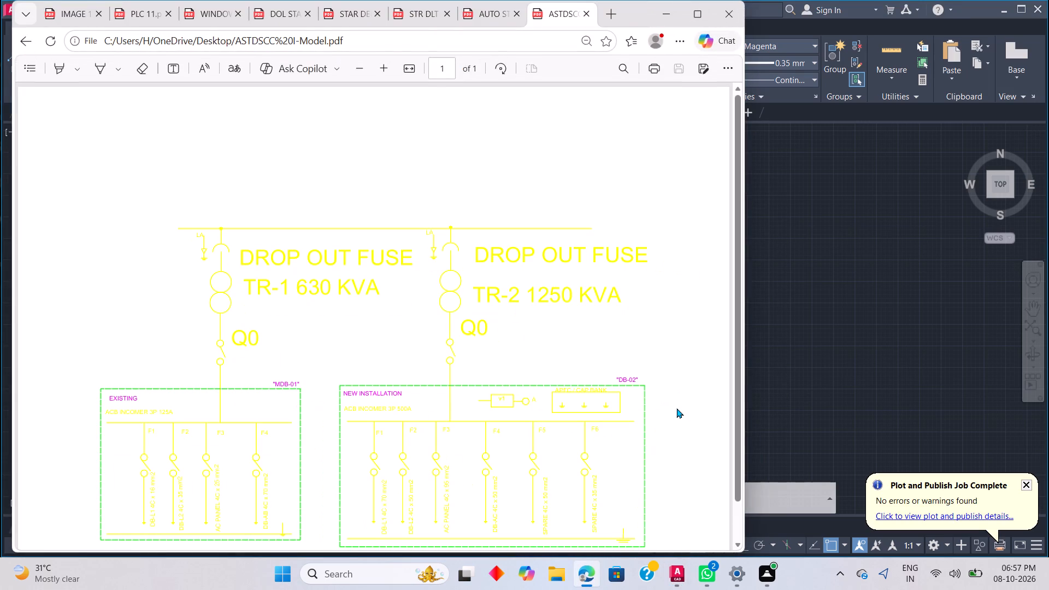
scroll(676, 408, down, 7)
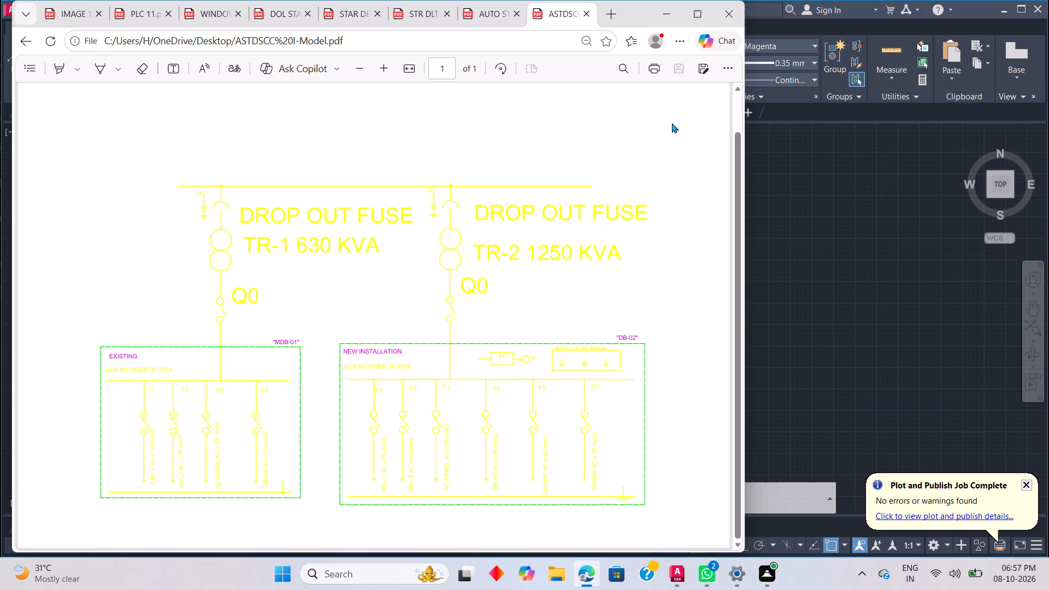
click(674, 17)
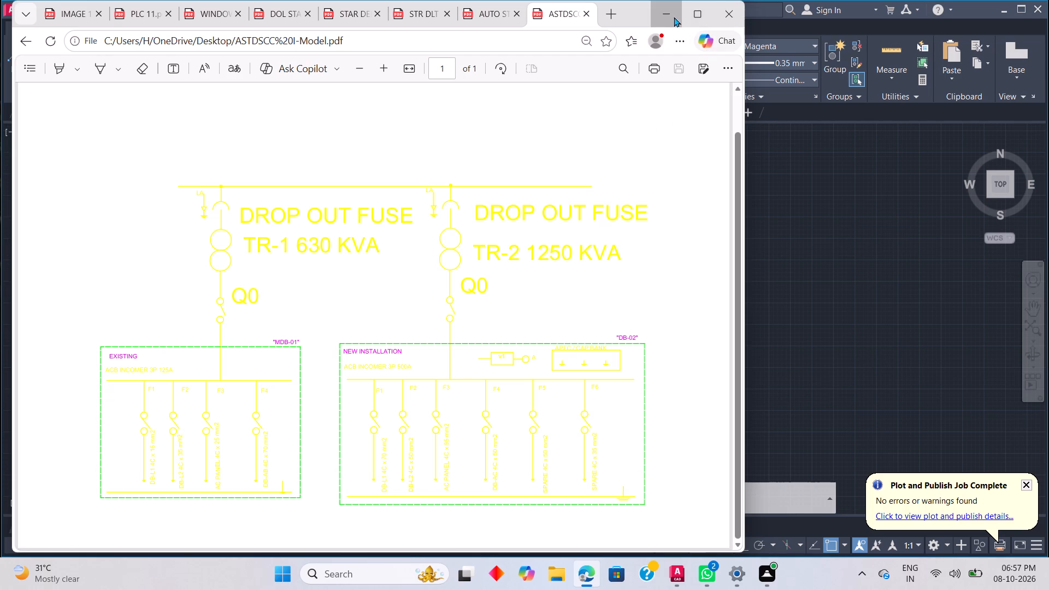